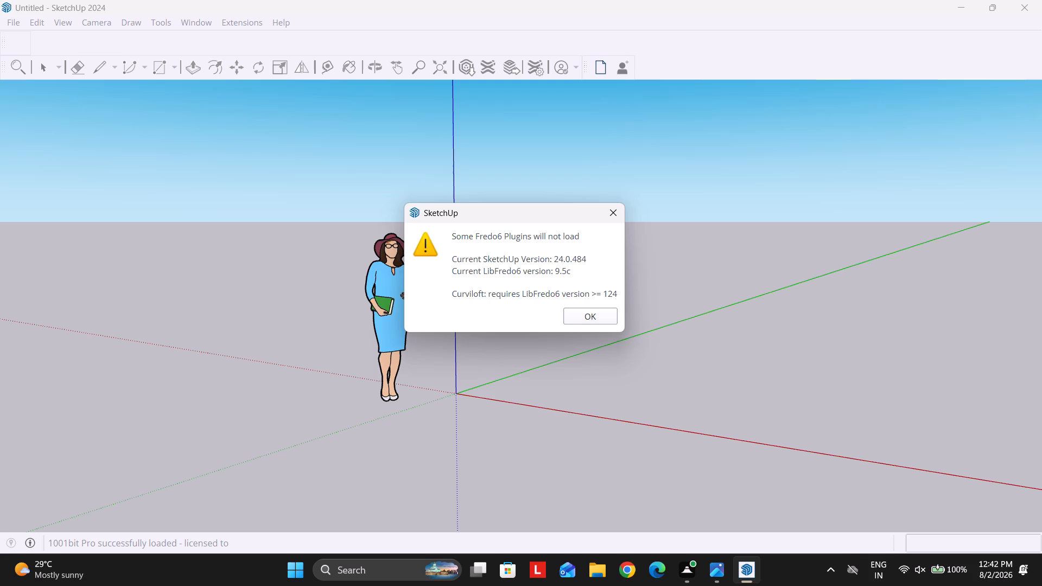
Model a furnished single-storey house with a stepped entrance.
Dismiss the startup extension warnings and close the Default Tray.
left_click(577, 316)
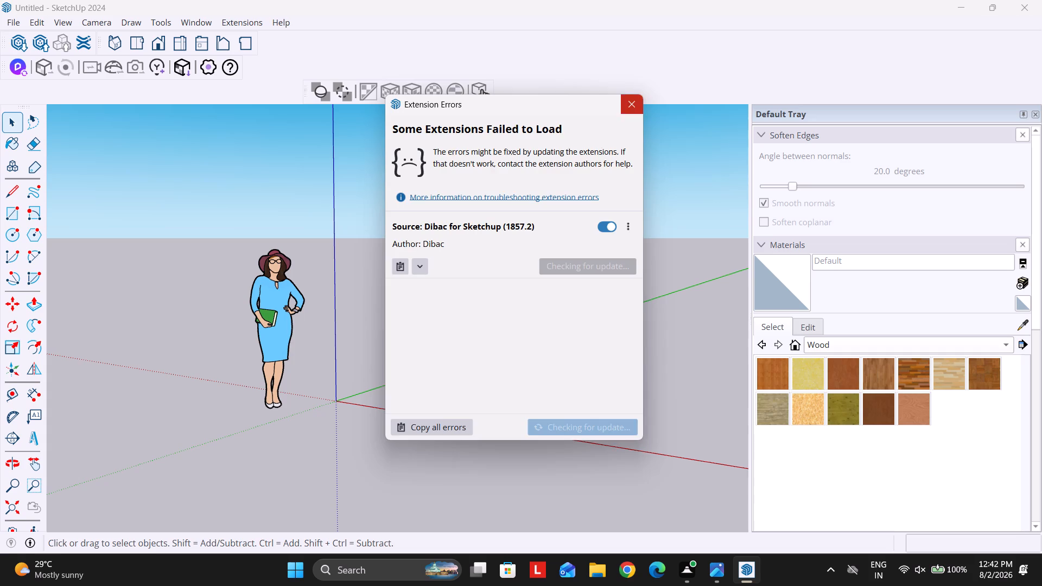
left_click(635, 110)
left_click(1038, 114)
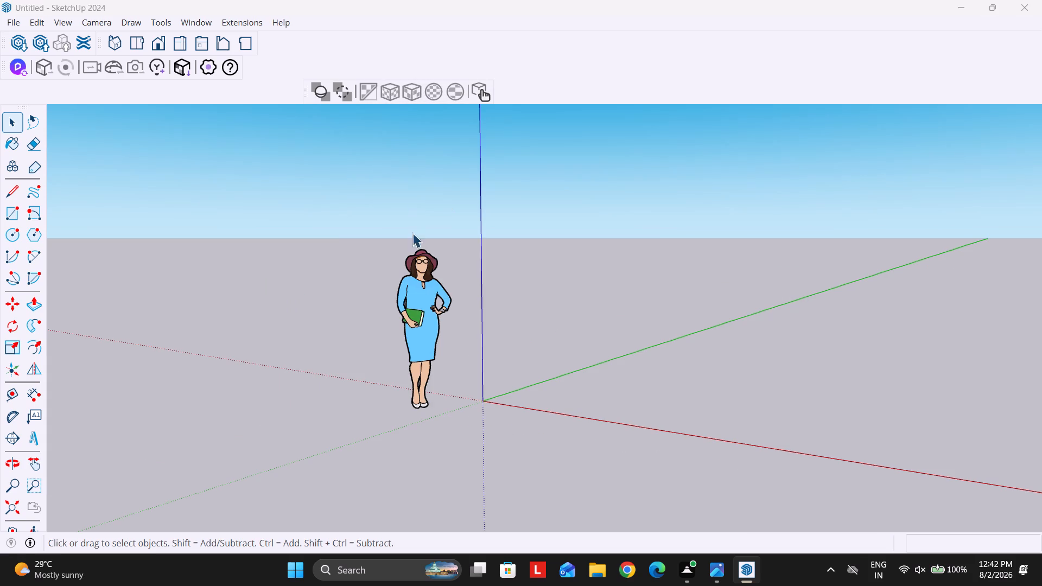
Hide the V-Ray Utilities and D5 LiveSync tool sets.
right_click(291, 64)
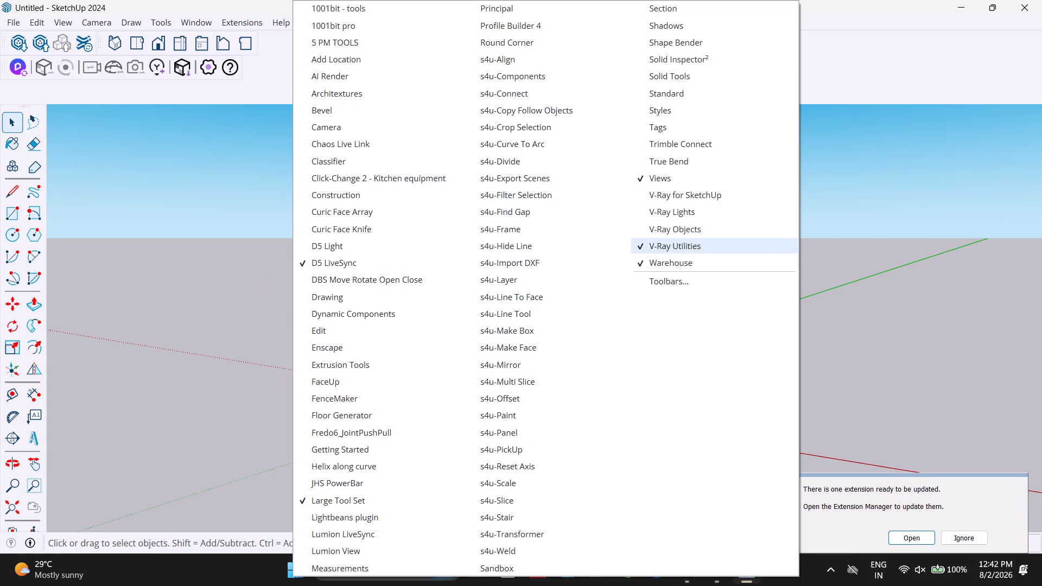
left_click(681, 247)
right_click(383, 64)
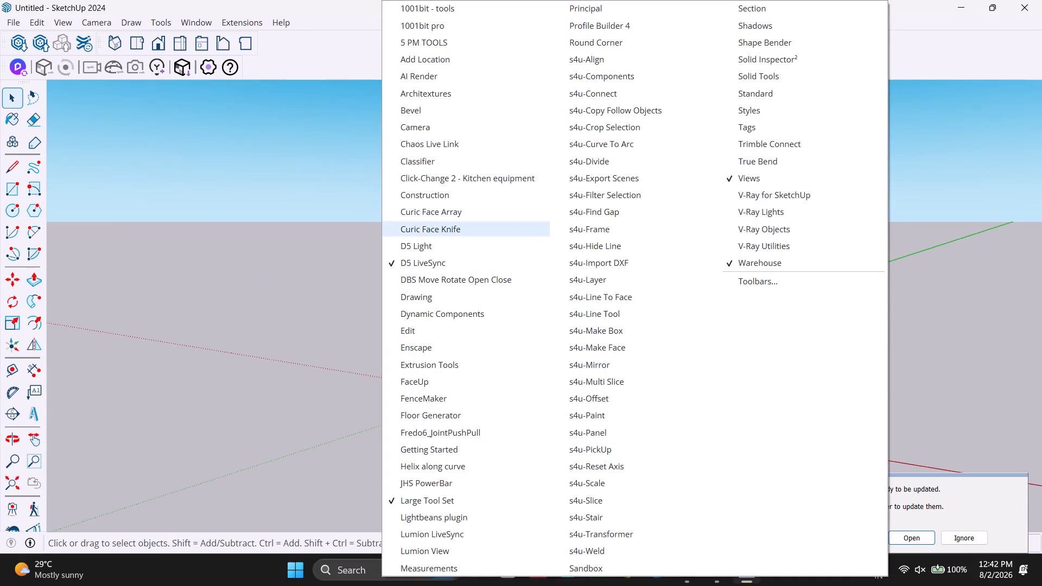
left_click(417, 262)
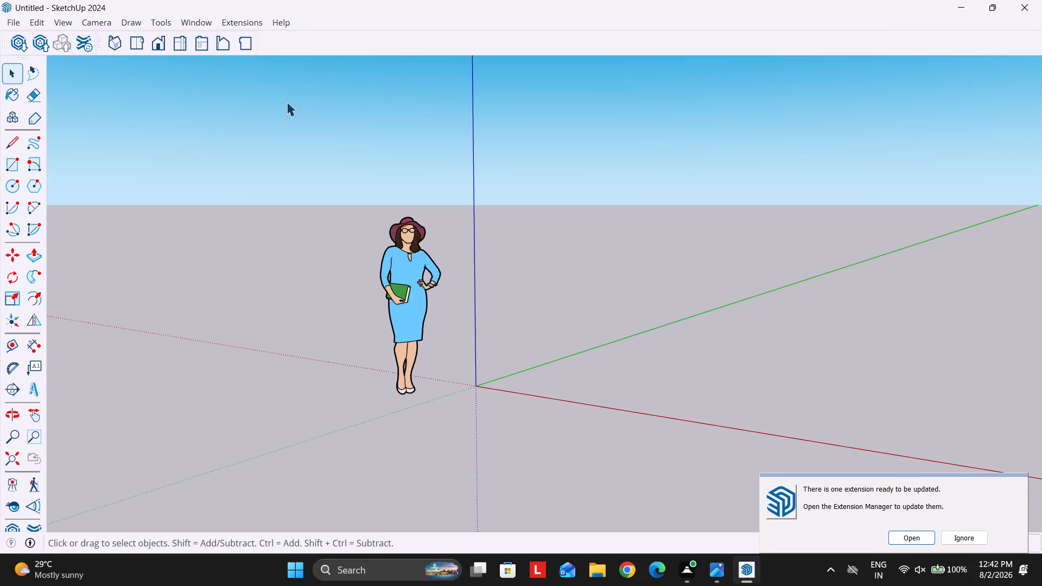
Import the floor plan image from the Downloads folder and place it flat on the ground with one corner at the origin.
left_click(12, 22)
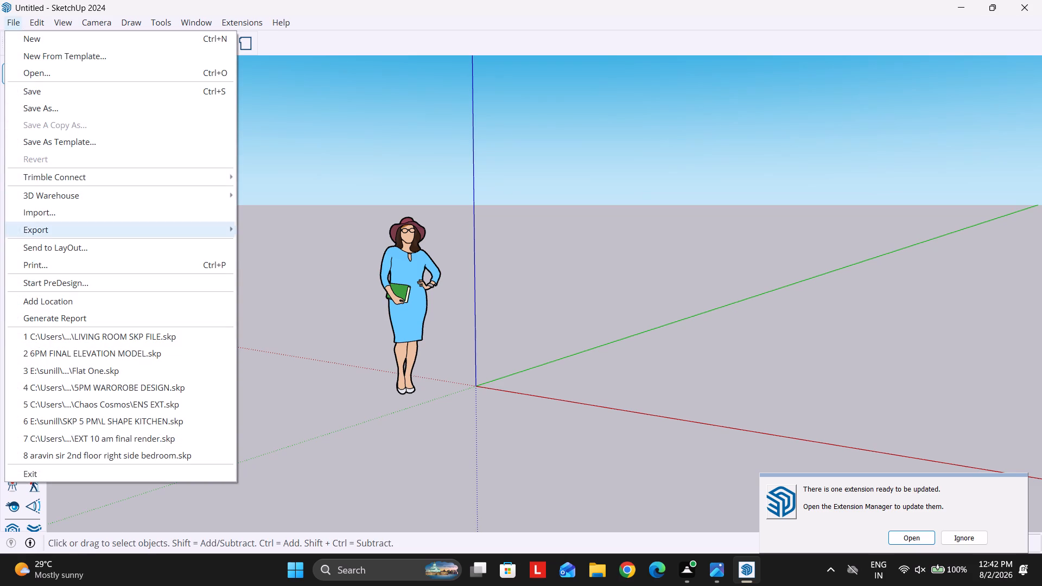
left_click(55, 216)
left_click(66, 161)
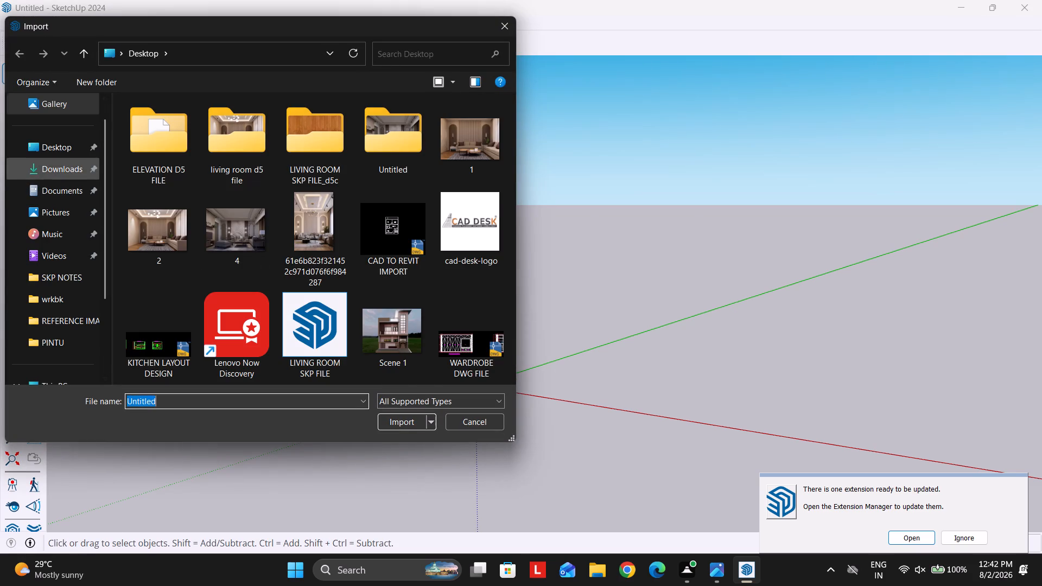
double_click(166, 161)
left_click(476, 380)
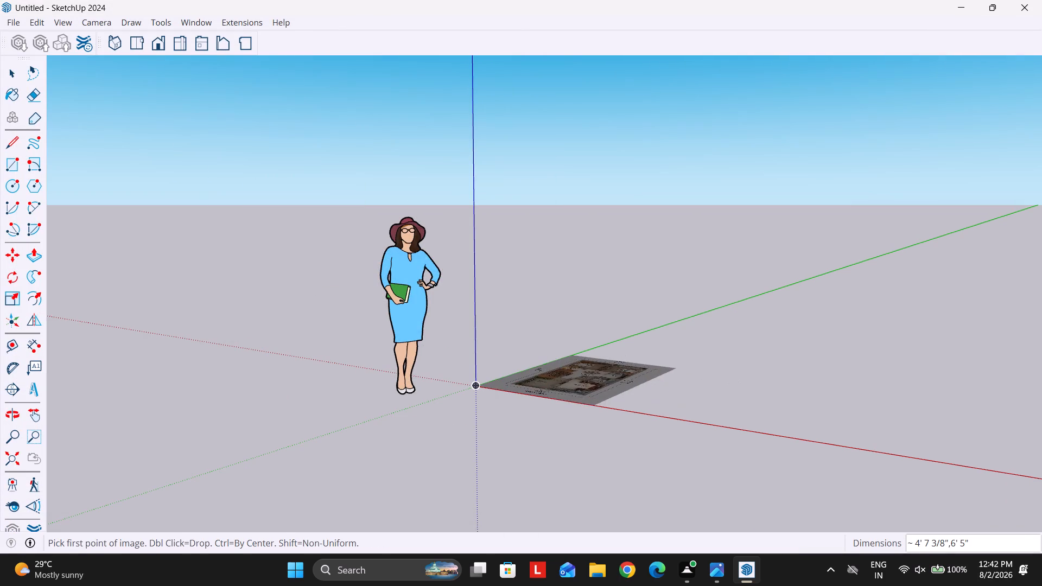
left_click(726, 349)
Delete the default human scale figure.
left_click(414, 276)
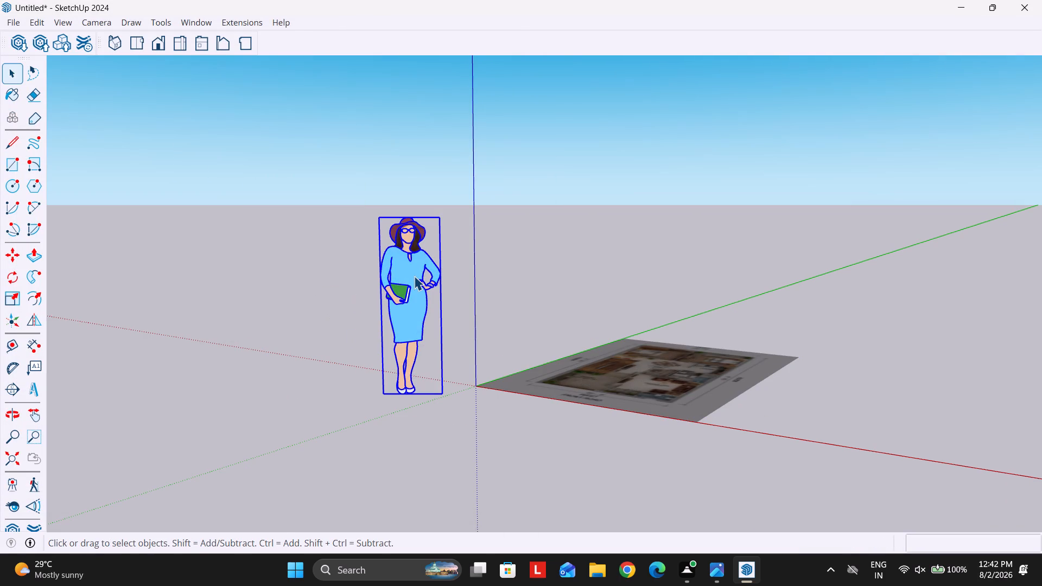
key("Delete")
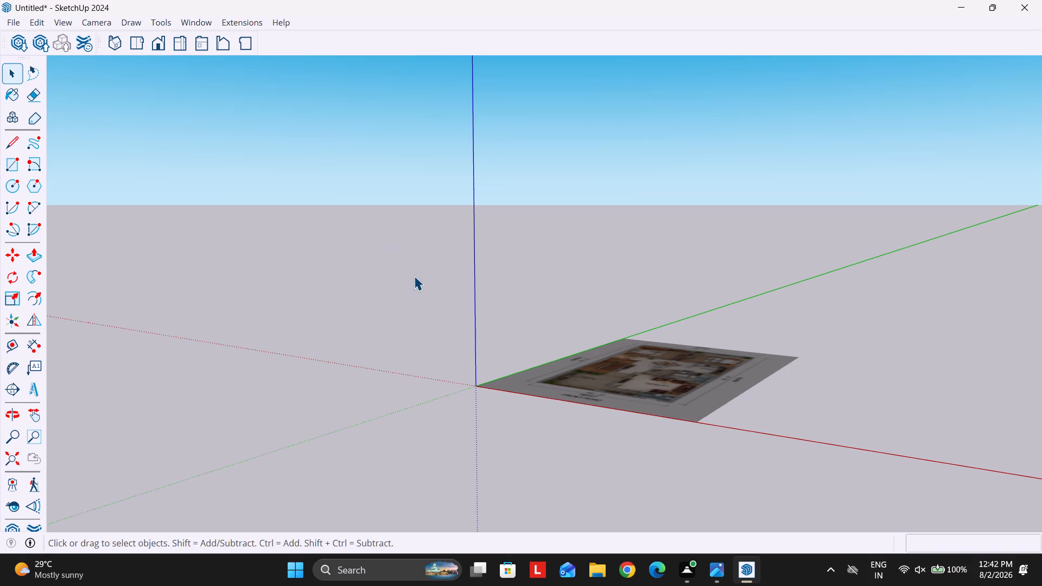
In top view, draw a 30' by 50' rectangle beside the floor plan image.
left_click(141, 38)
scroll(164, 211, "down", 4)
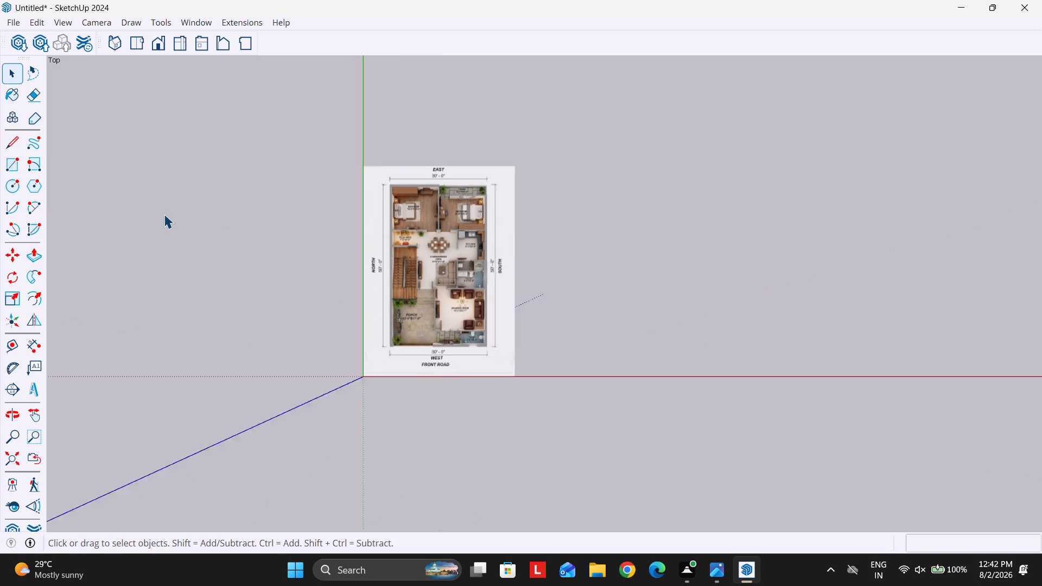
scroll(164, 214, "down", 2)
left_click(19, 168)
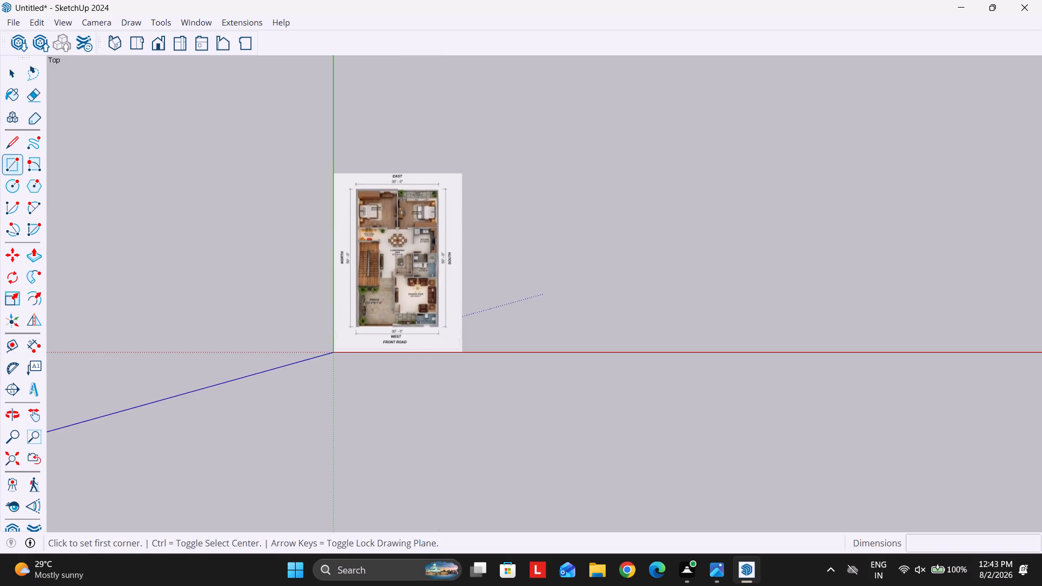
scroll(472, 345, "up", 6)
left_click(531, 355)
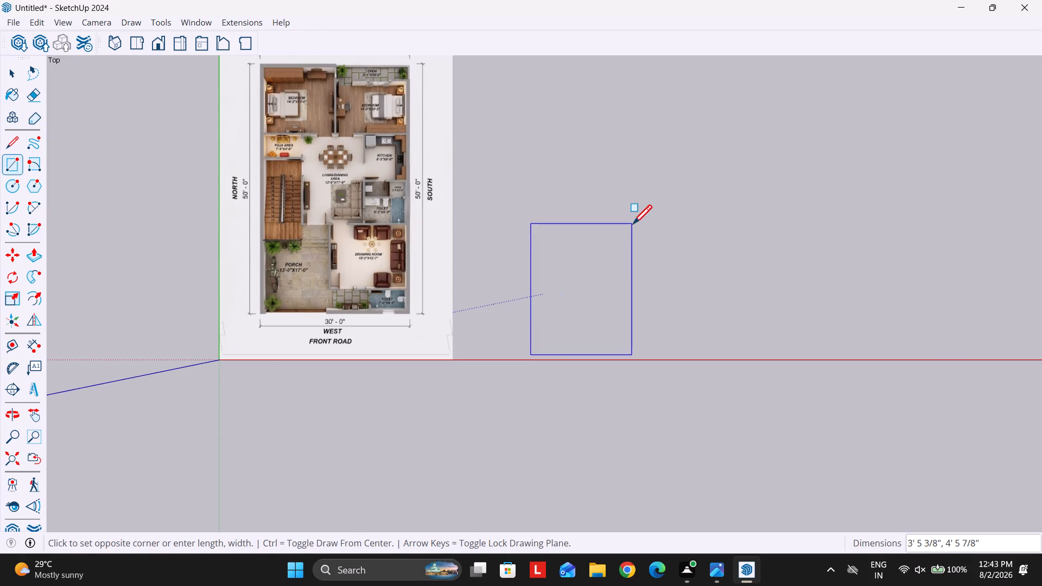
type("30',50'")
key("Return")
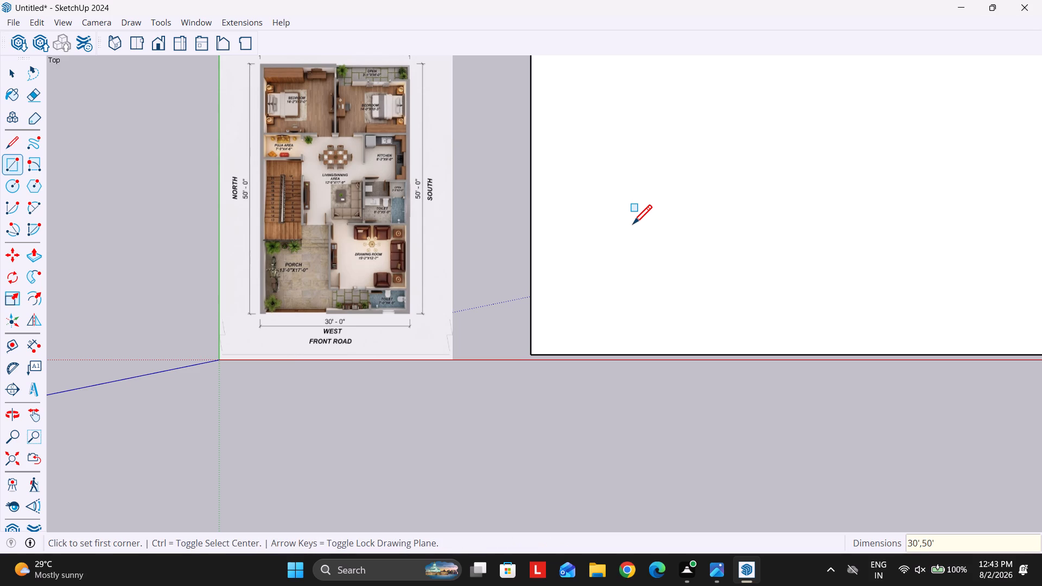
scroll(397, 269, "down", 17)
key("space")
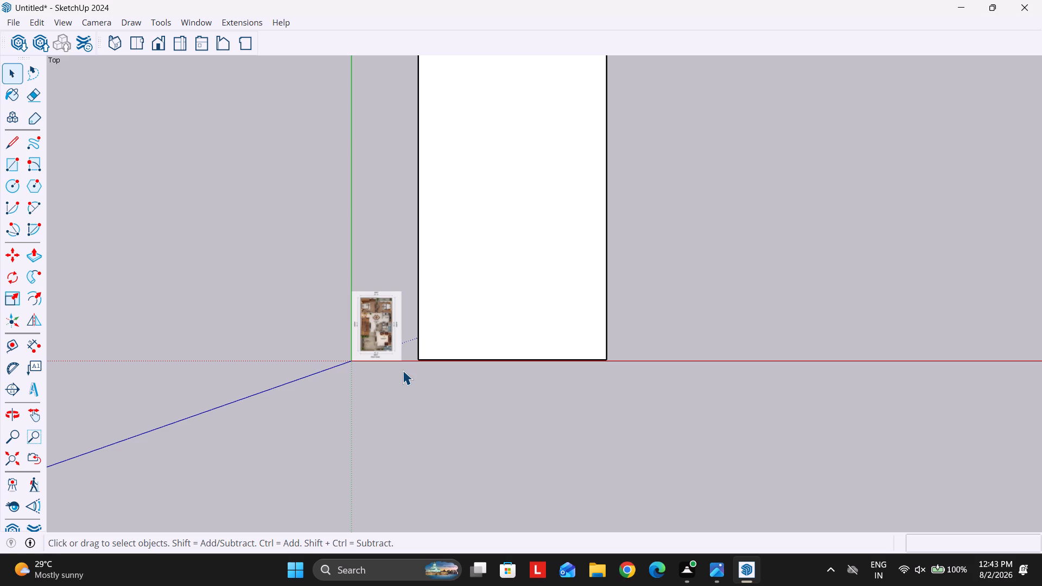
Scale the floor plan image up uniformly by a factor of about 4.8, close to the size of the rectangle.
left_click(367, 317)
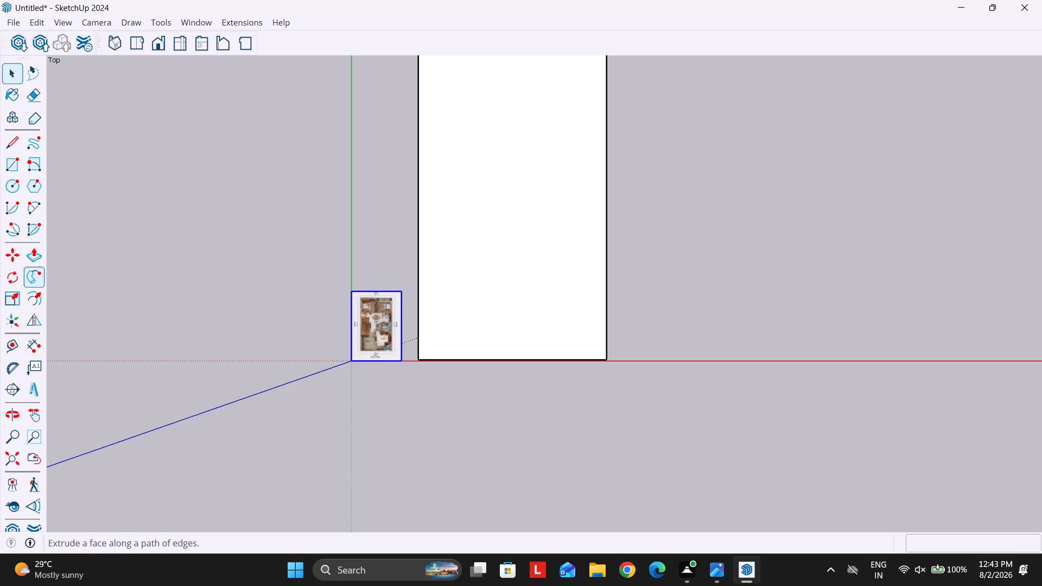
left_click(17, 297)
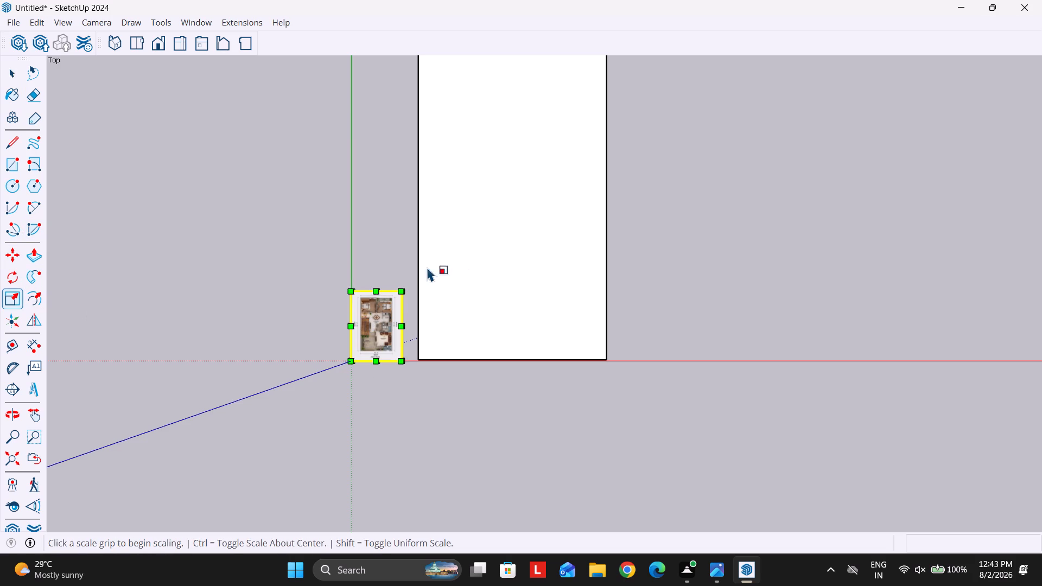
left_click(350, 291)
scroll(378, 309, "down", 4)
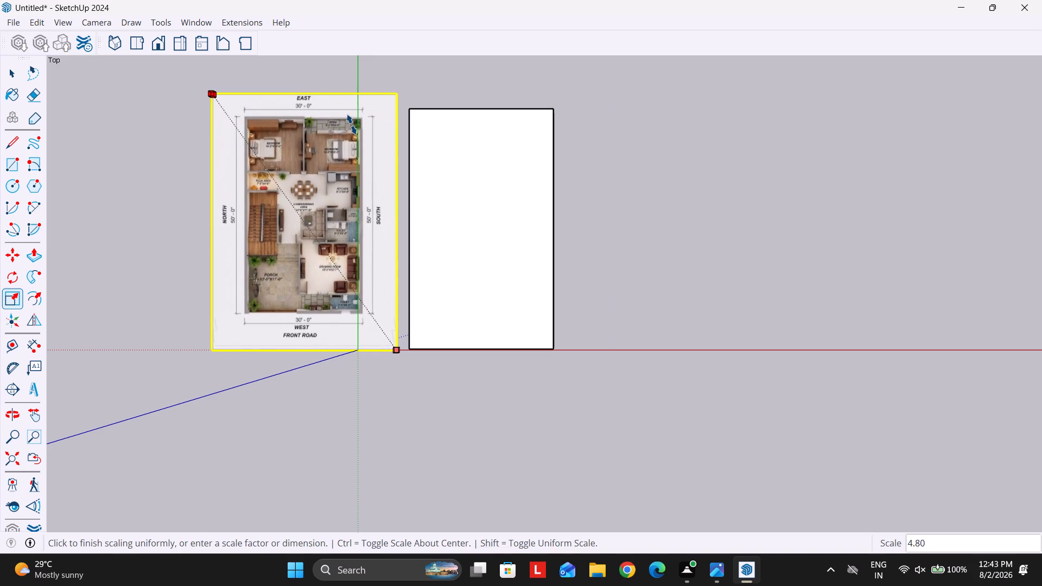
left_click(361, 105)
scroll(500, 182, "up", 4)
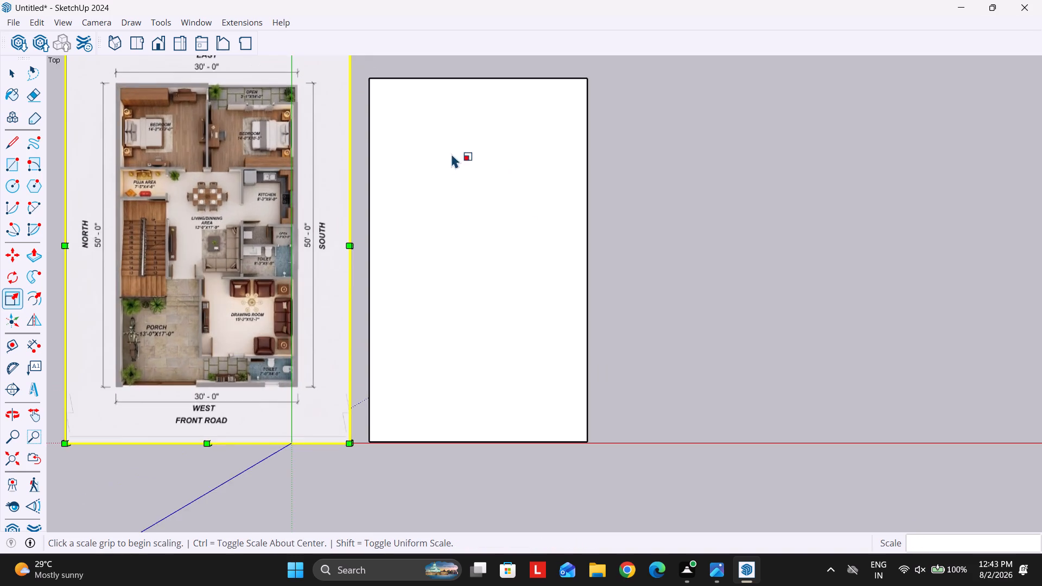
scroll(534, 291, "down", 5)
key("space")
scroll(461, 163, "up", 5)
left_click(449, 135)
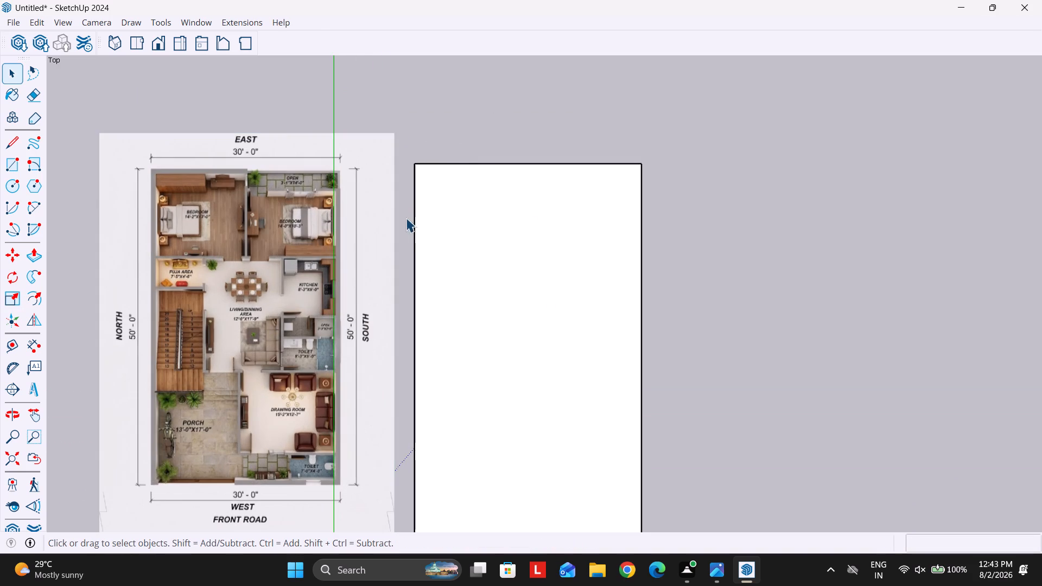
Offset the 30' by 50' rectangle's outline 9" inward for the outer walls.
scroll(454, 220, "down", 4)
scroll(470, 284, "up", 4)
key("o")
left_click(500, 294)
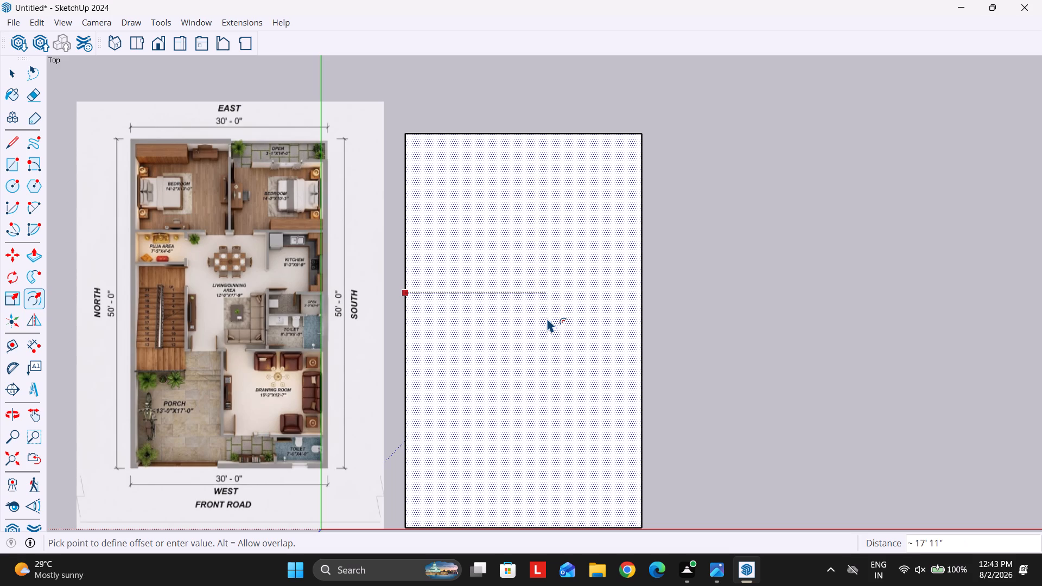
type("9\"")
key("Return")
key("space")
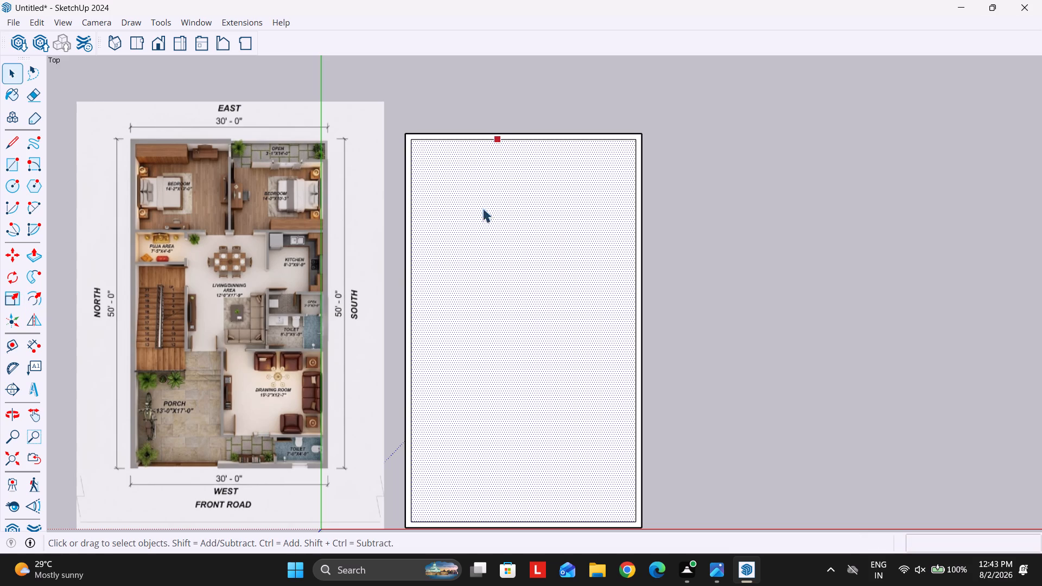
Examine the front-road end of the floor plan image for the toilet, drawing room and porch dimensions.
scroll(377, 203, "down", 3)
scroll(366, 565, "up", 11)
scroll(287, 351, "up", 11)
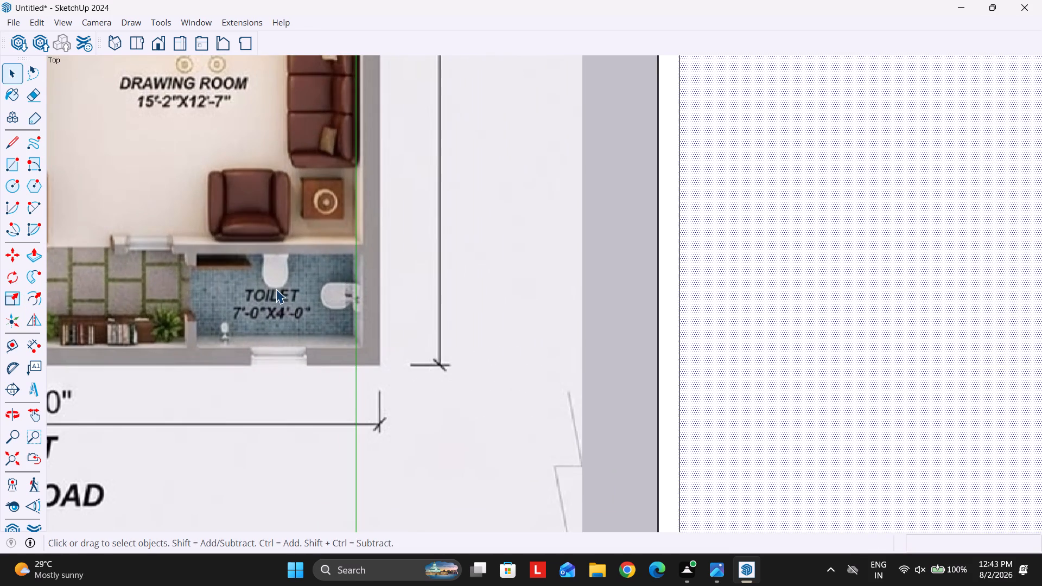
scroll(313, 356, "down", 10)
scroll(111, 340, "up", 3)
scroll(231, 368, "down", 4)
scroll(141, 318, "up", 5)
scroll(207, 291, "down", 6)
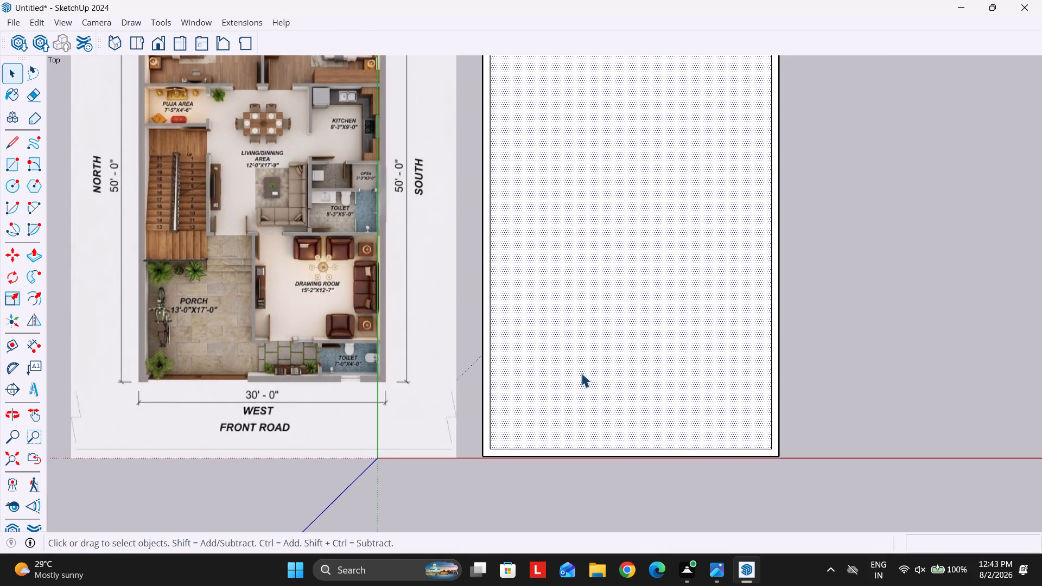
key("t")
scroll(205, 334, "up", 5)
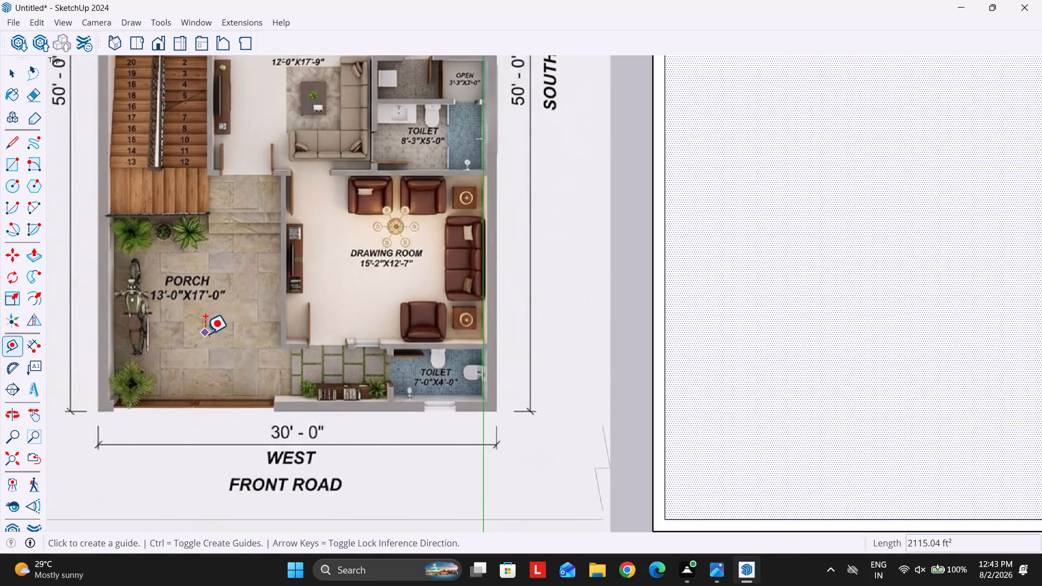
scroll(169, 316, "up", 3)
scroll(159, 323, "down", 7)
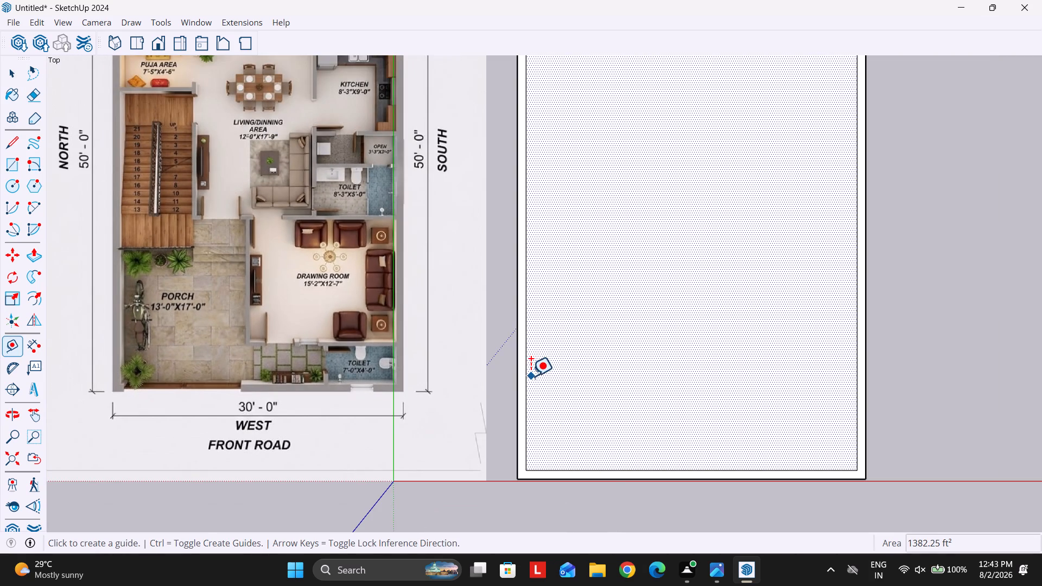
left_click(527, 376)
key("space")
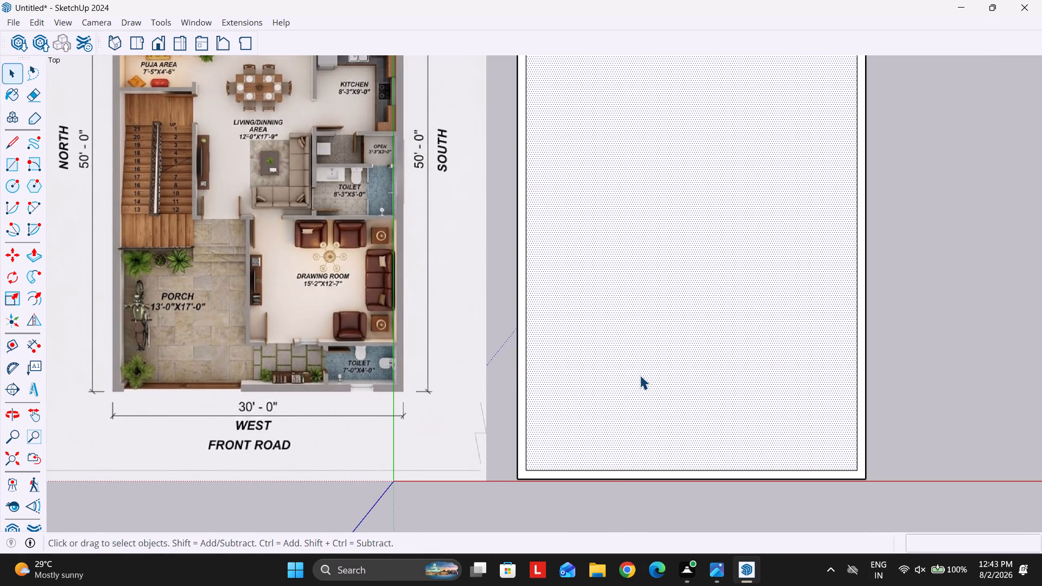
Place a guide 15'2" inward from the inner wall line on the south side for the drawing room width.
key("t")
scroll(279, 263, "up", 4)
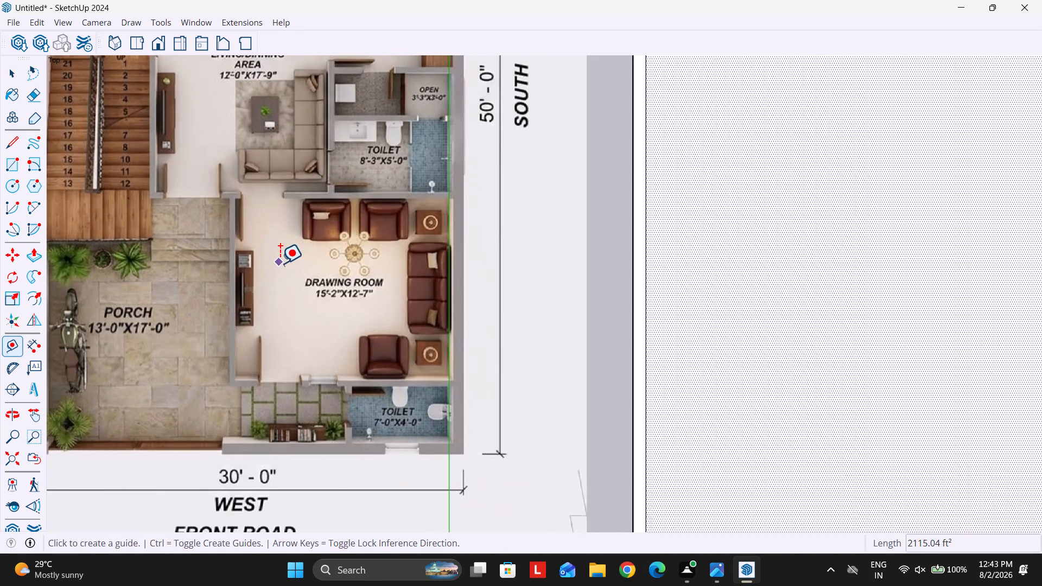
scroll(372, 273, "up", 5)
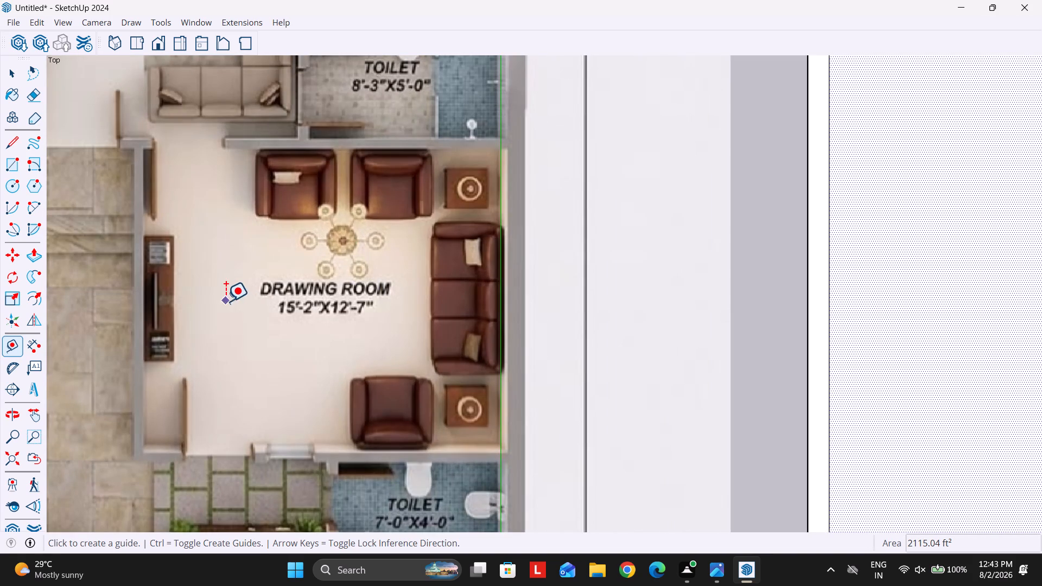
scroll(214, 307, "down", 12)
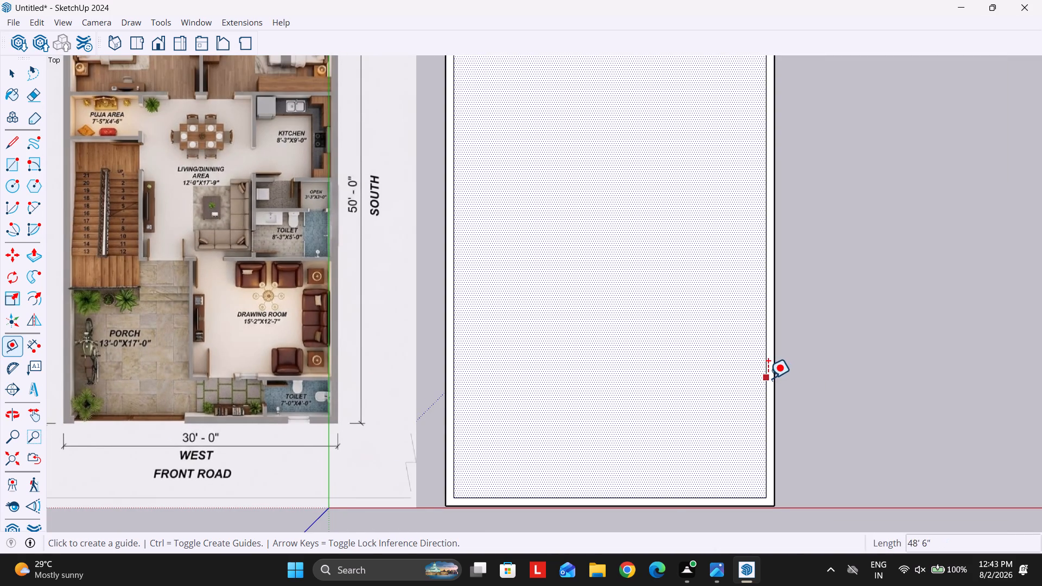
left_click(767, 378)
type("15'2\"")
key("Return")
Place a second guide 9" beyond the drawing room guide, toward the porch, for the wall thickness.
scroll(249, 301, "up", 5)
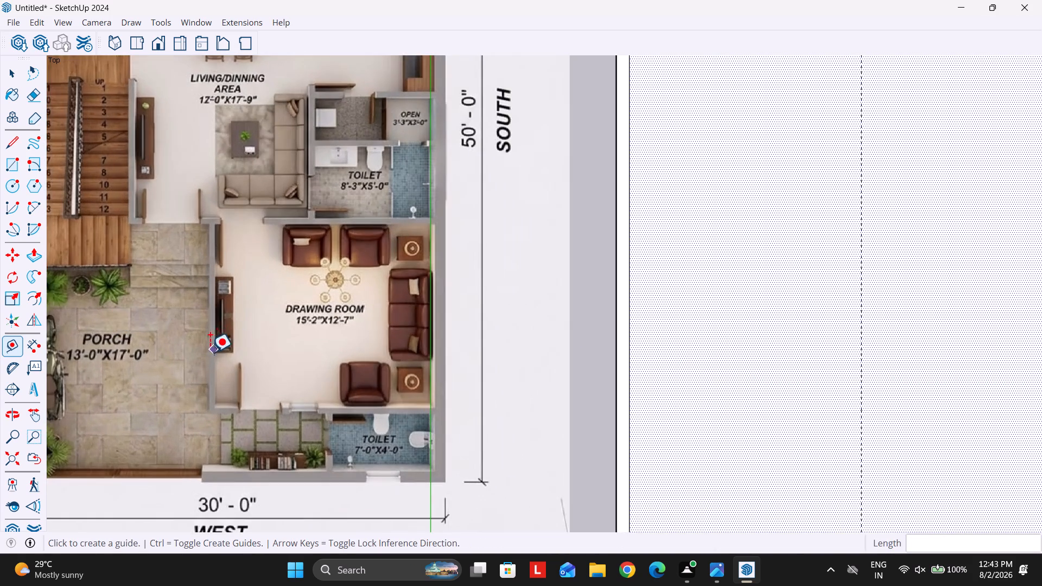
scroll(205, 355, "up", 6)
scroll(215, 331, "down", 12)
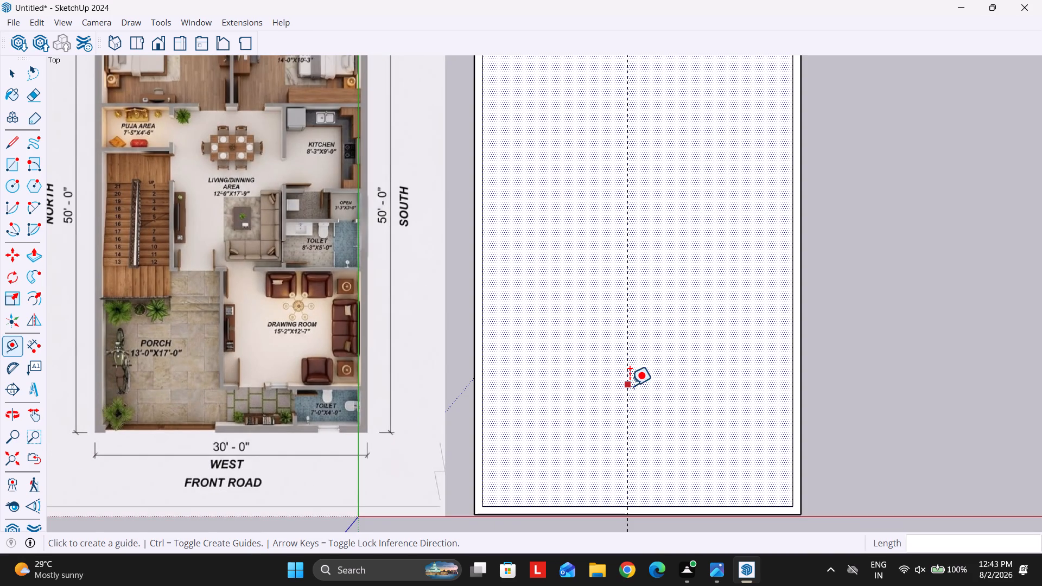
left_click(629, 385)
type("9\"")
key("Return")
Measure the porch width from the porch-side guide to the inner wall line on the north side.
scroll(663, 421, "up", 4)
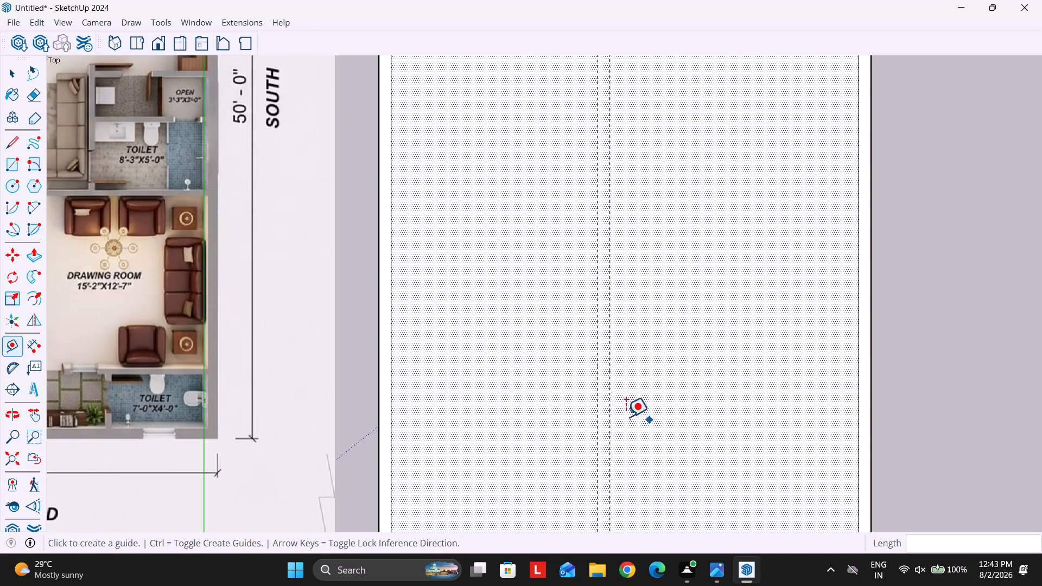
left_click(596, 403)
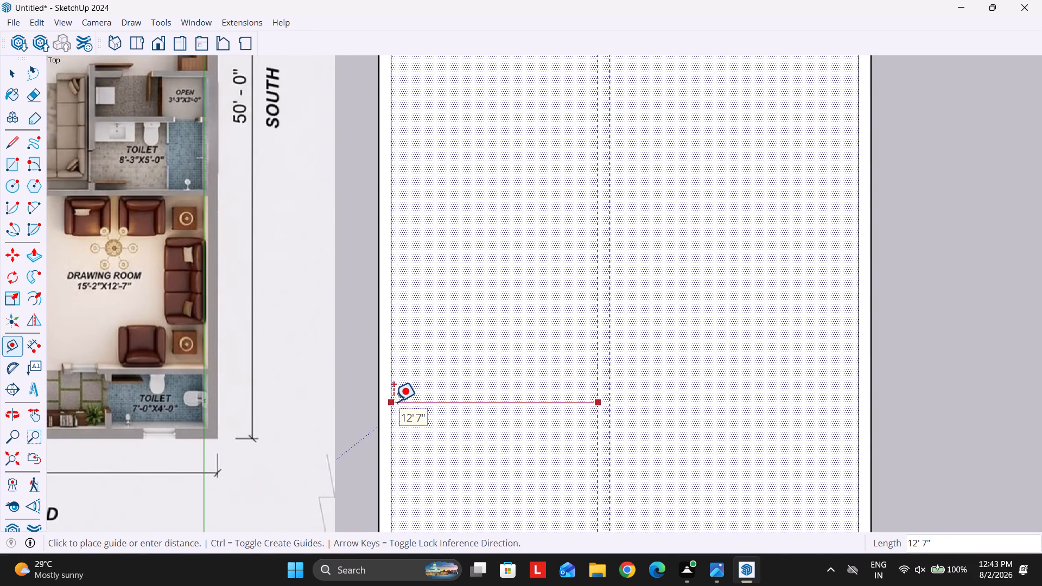
scroll(688, 392, "down", 6)
key("Escape")
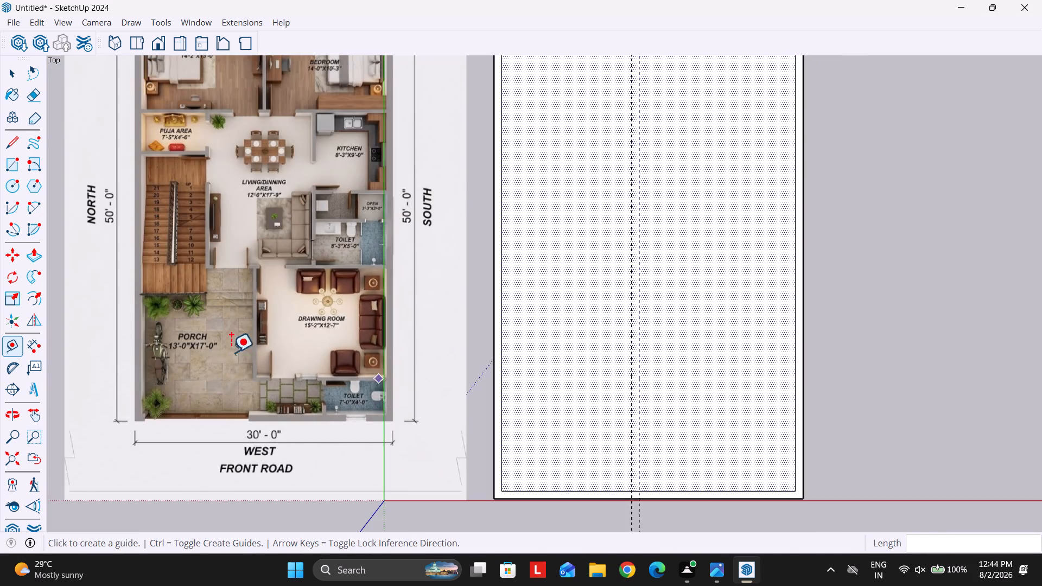
Place a guide 13' inward from the inner wall line on the east side for the bedroom depth.
scroll(129, 326, "up", 8)
key("space")
scroll(216, 381, "down", 10)
scroll(309, 407, "up", 6)
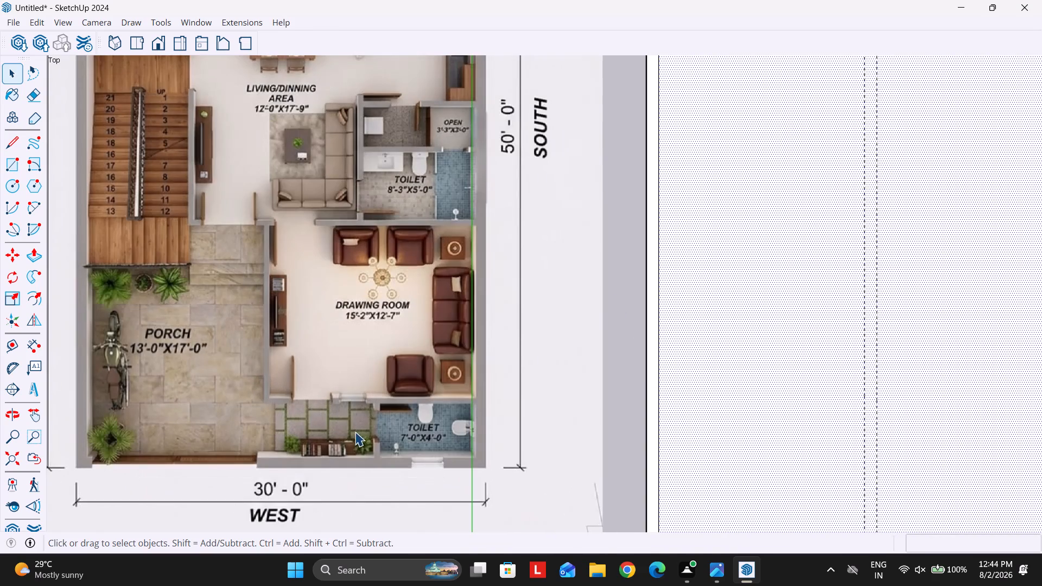
scroll(314, 437, "down", 10)
scroll(279, 186, "up", 5)
scroll(351, 190, "up", 3)
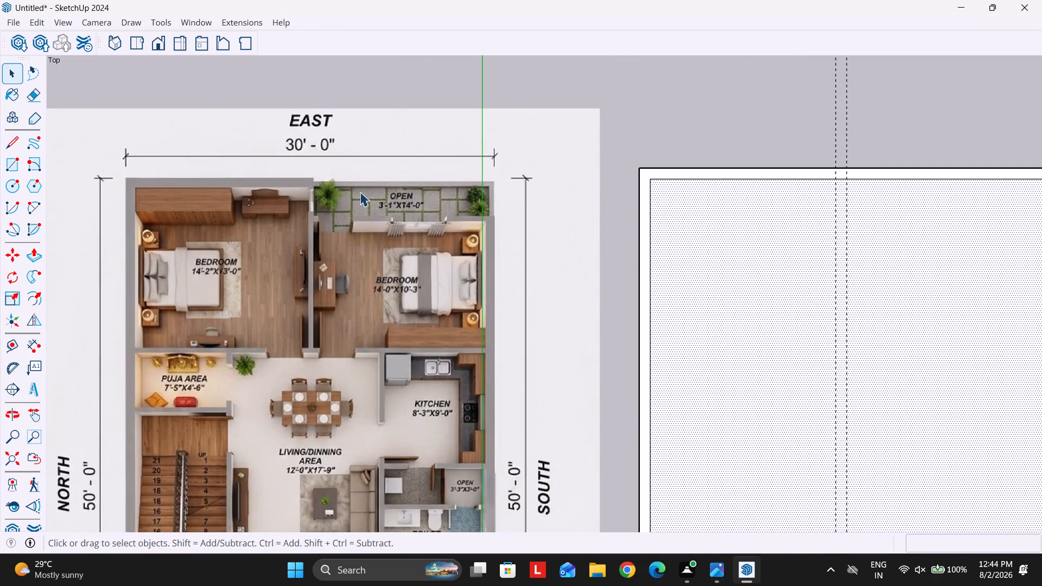
key("t")
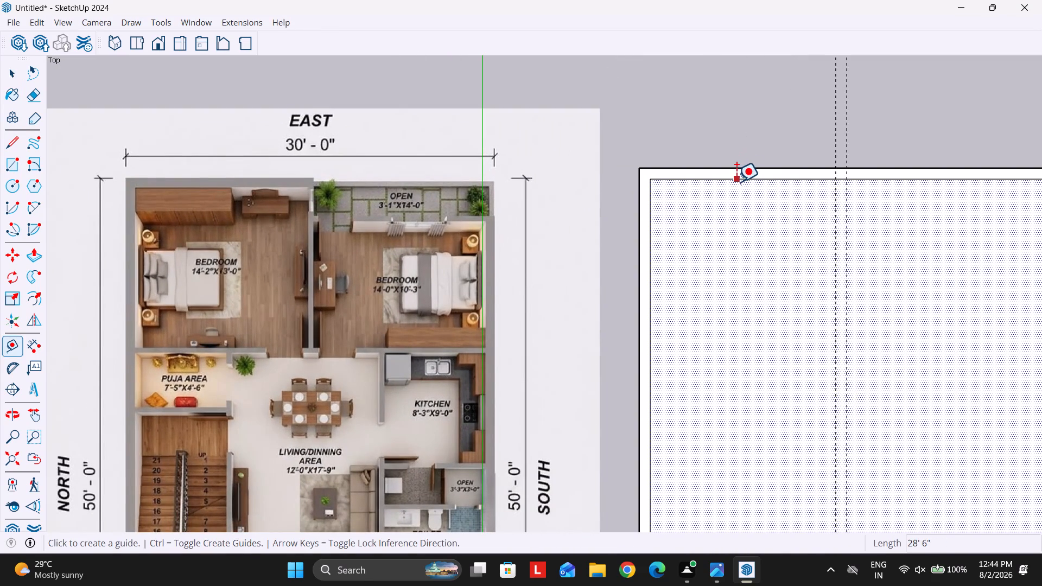
left_click(736, 182)
scroll(737, 348, "up", 2)
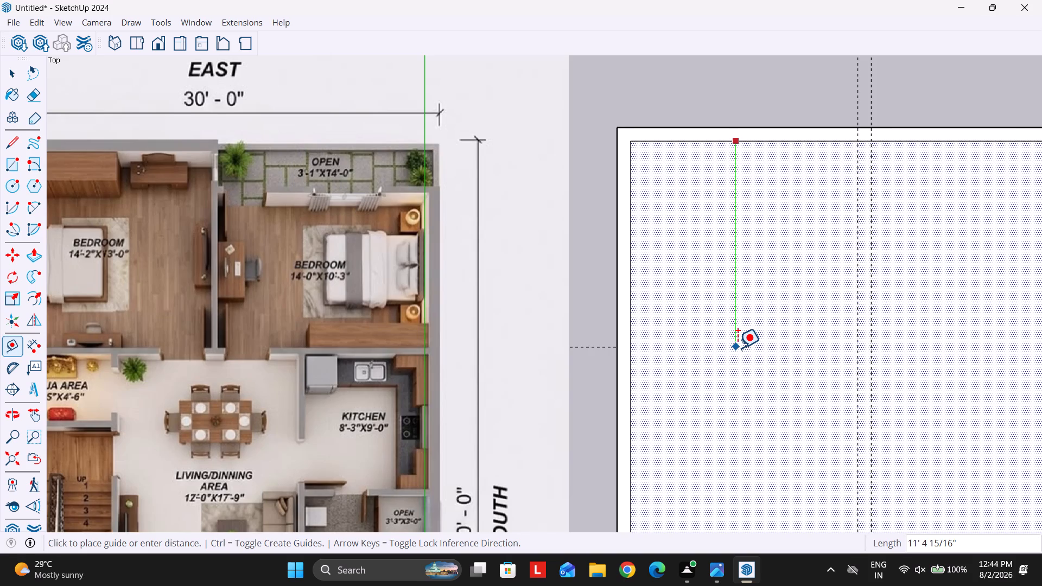
scroll(737, 348, "down", 3)
type("13'")
key("Return")
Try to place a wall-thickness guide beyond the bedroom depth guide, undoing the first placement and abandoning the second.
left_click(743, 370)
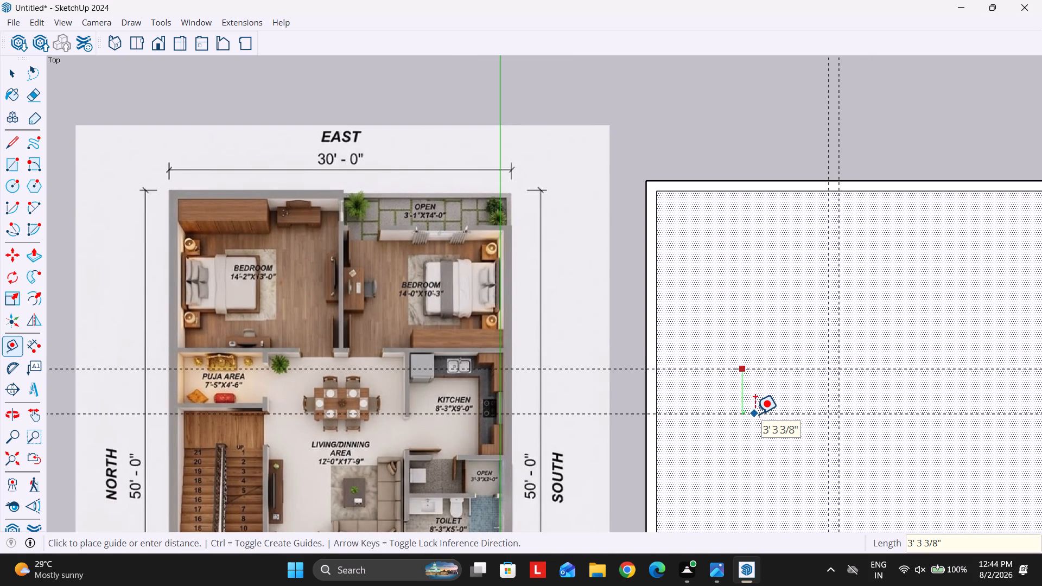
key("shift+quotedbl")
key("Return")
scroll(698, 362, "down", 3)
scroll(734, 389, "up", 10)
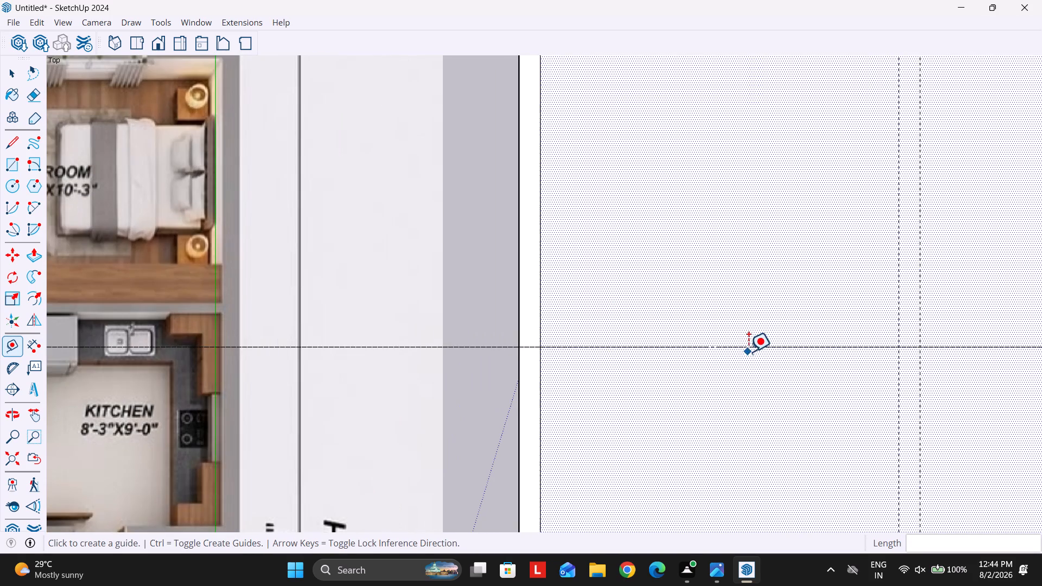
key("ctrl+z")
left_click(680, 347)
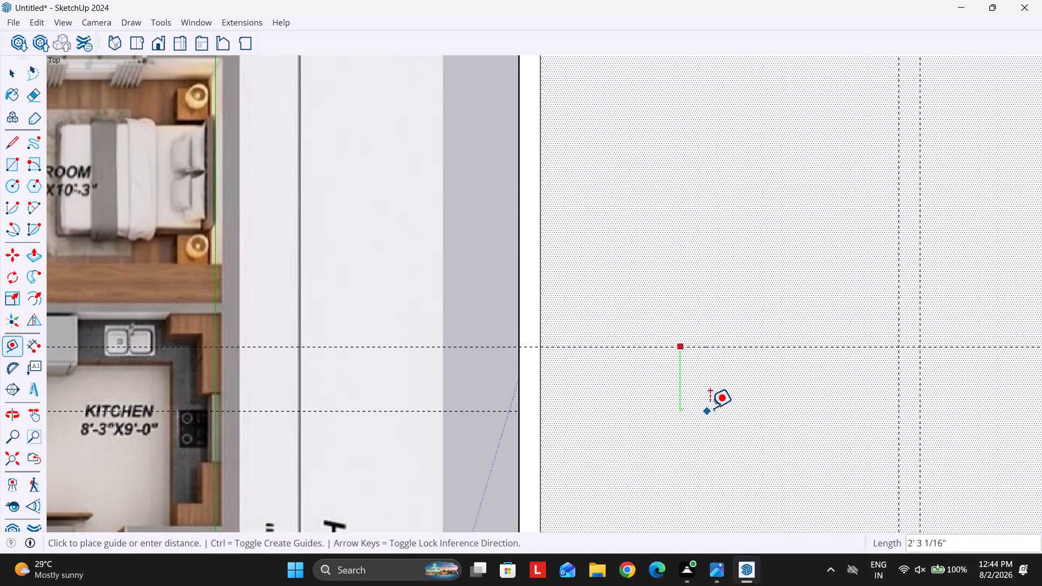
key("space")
Place a guide 4.5" beyond the bedroom depth guide, away from the bedrooms, for the wall thickness.
type("T")
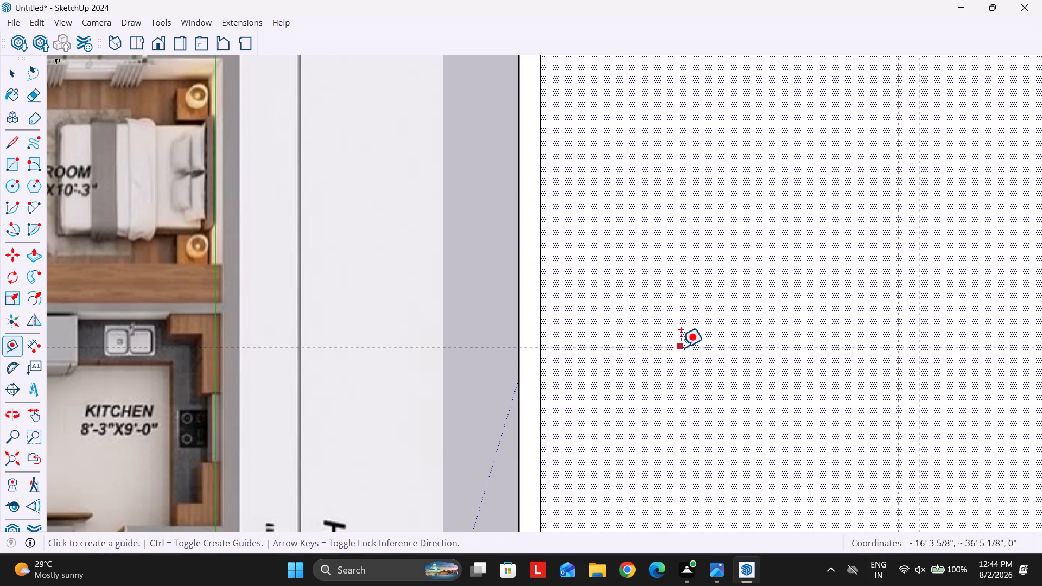
left_click(680, 347)
type("4.5\"")
key("Return")
key("space")
Lay out the puja area with guides 4'6" beyond the bedroom wall guides and 7'5" inward from the north inner wall line.
scroll(608, 322, "down", 10)
scroll(592, 374, "up", 5)
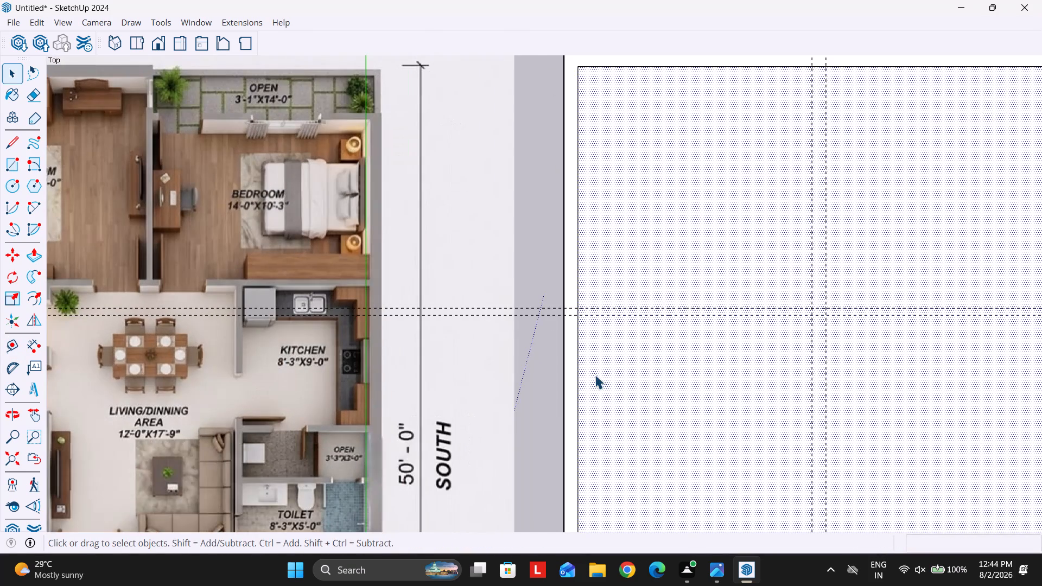
key("t")
scroll(437, 289, "down", 4)
scroll(259, 371, "up", 3)
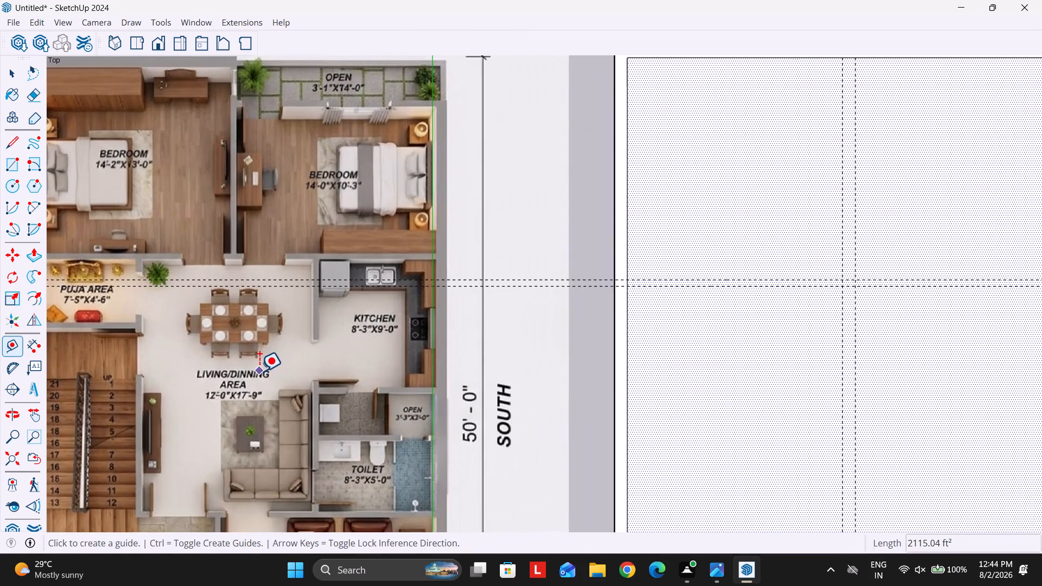
left_click(715, 287)
scroll(722, 358, "down", 2)
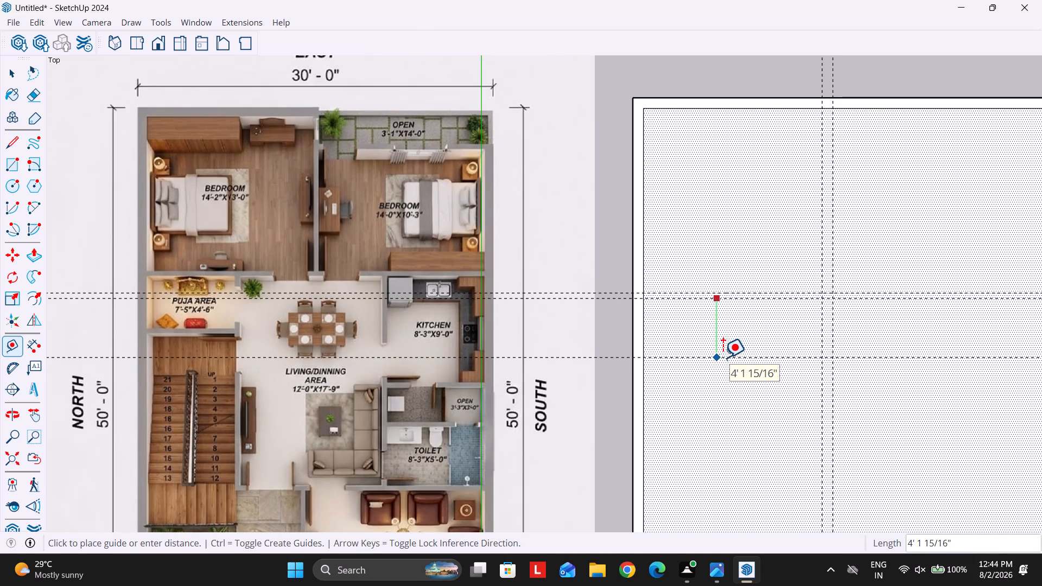
type("4'6")
key("Return")
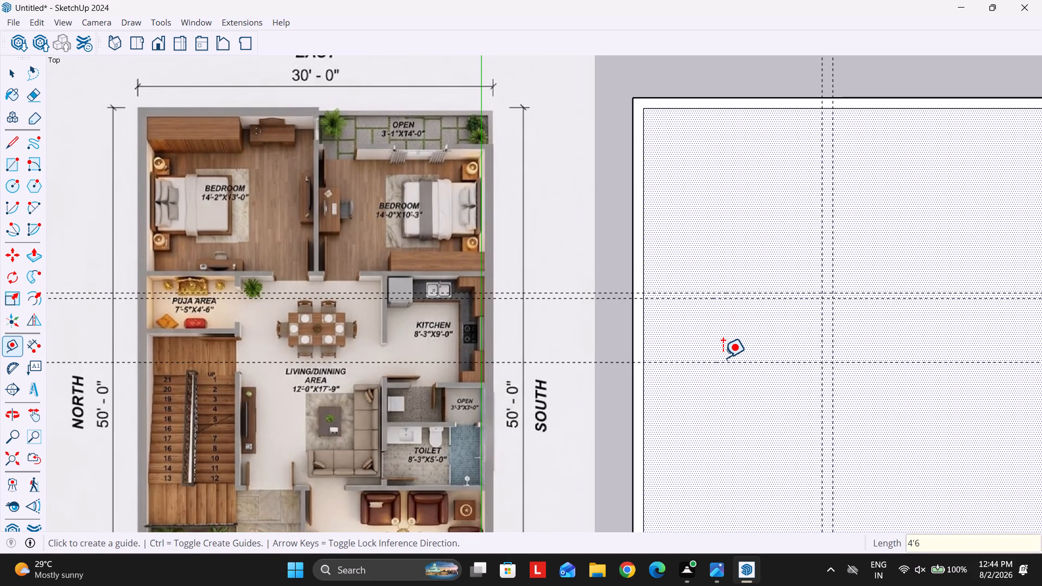
left_click(644, 322)
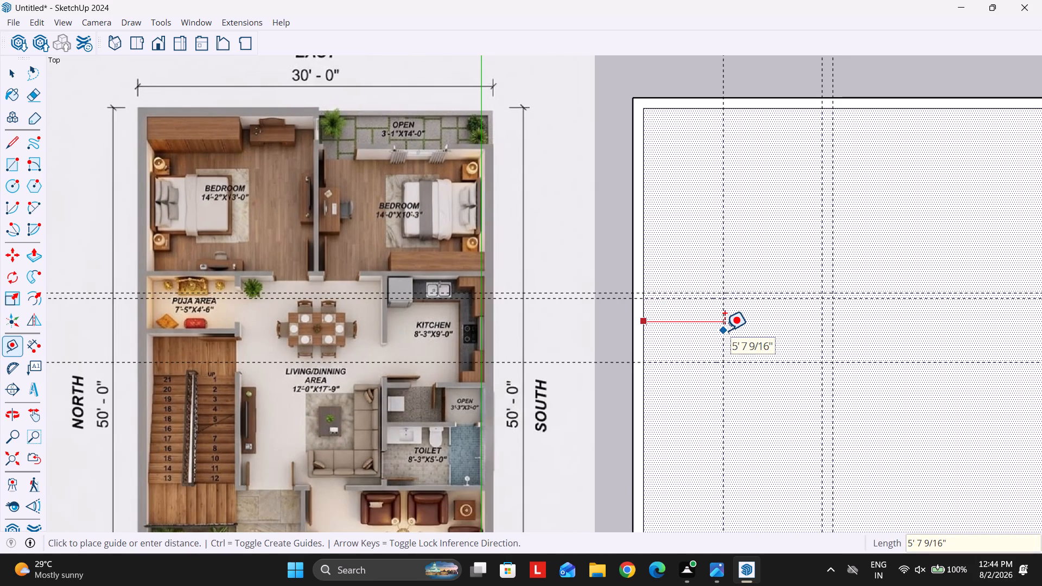
type("7'5")
key("Return")
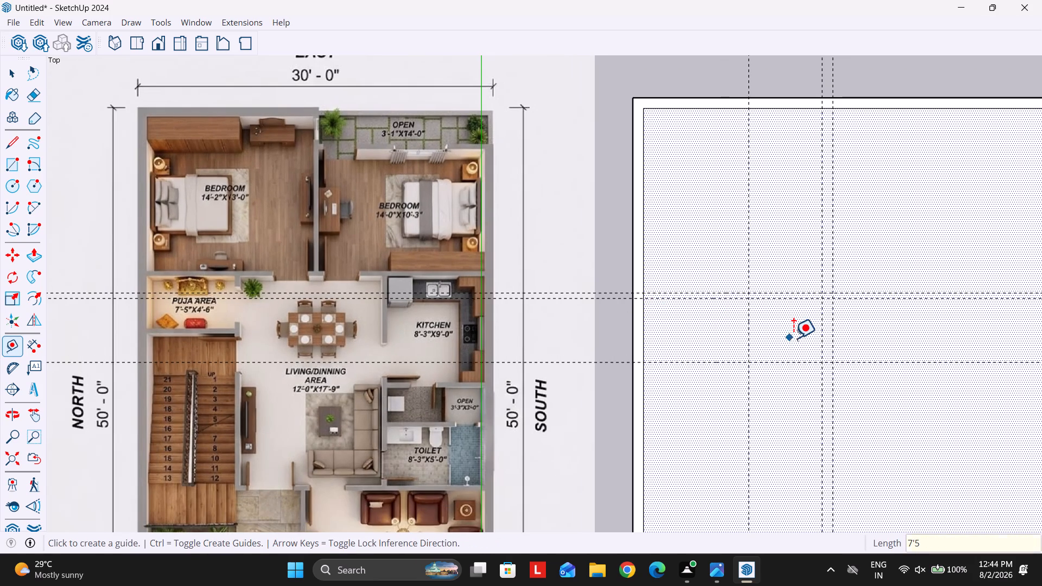
Place wall-thickness guides 4.5" beyond both the depth guide and the width guide of the puja area.
scroll(793, 338, "up", 2)
key("space")
scroll(726, 364, "down", 5)
key("t")
scroll(710, 380, "up", 4)
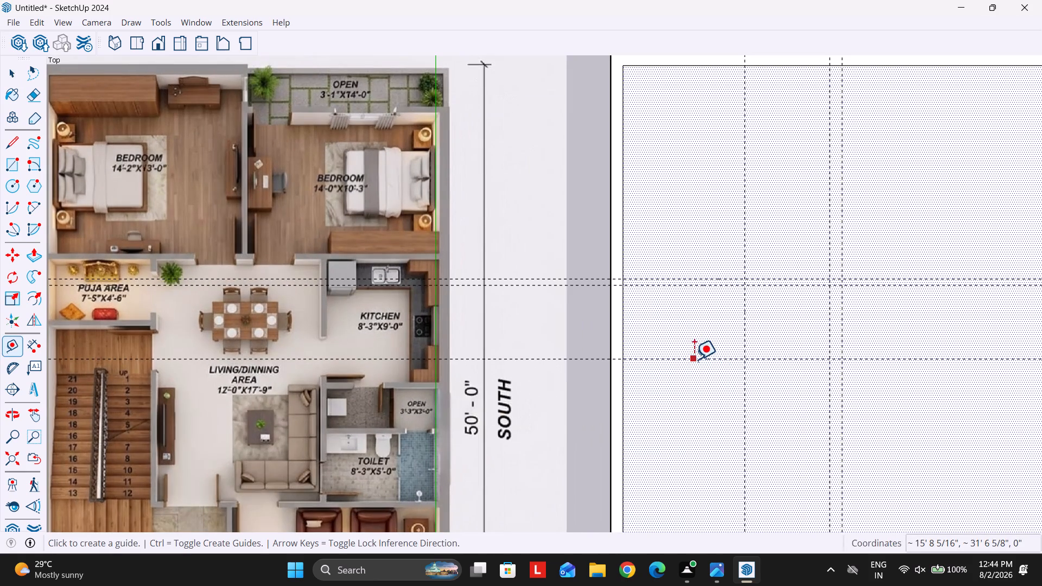
left_click(694, 359)
type("4.5")
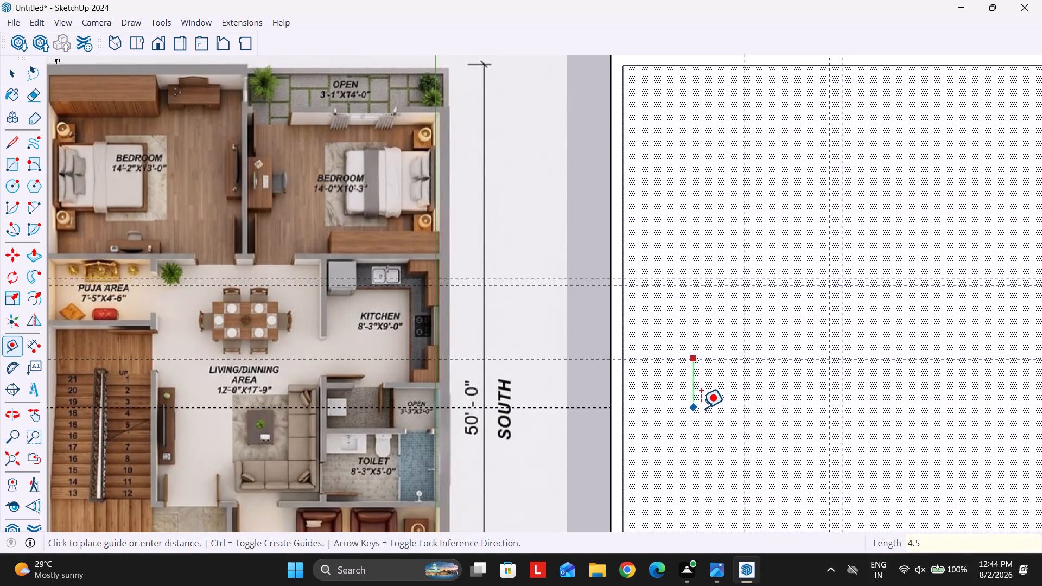
key("Return")
left_click(744, 324)
type("4.5")
key("Return")
key("space")
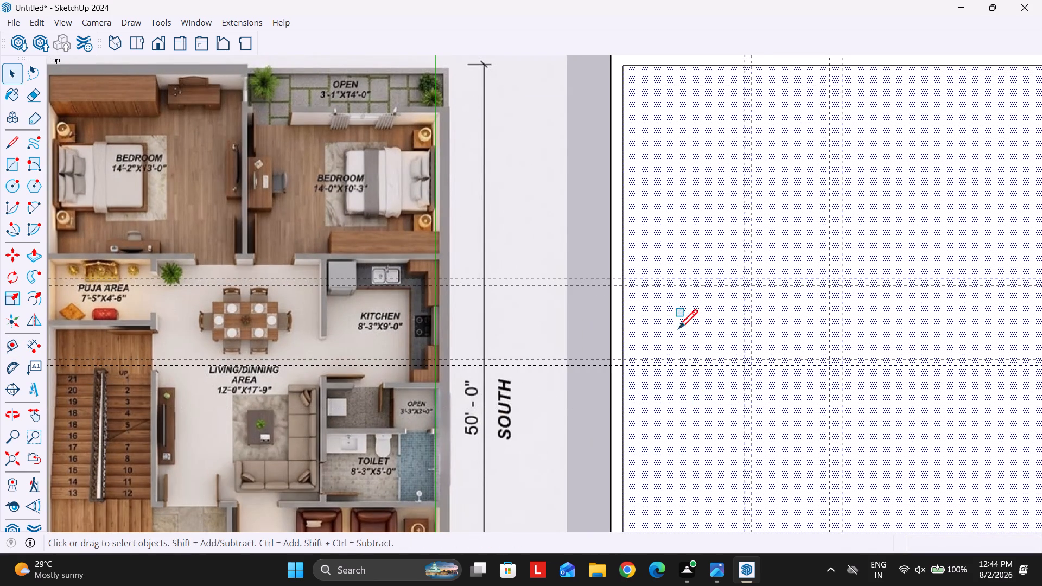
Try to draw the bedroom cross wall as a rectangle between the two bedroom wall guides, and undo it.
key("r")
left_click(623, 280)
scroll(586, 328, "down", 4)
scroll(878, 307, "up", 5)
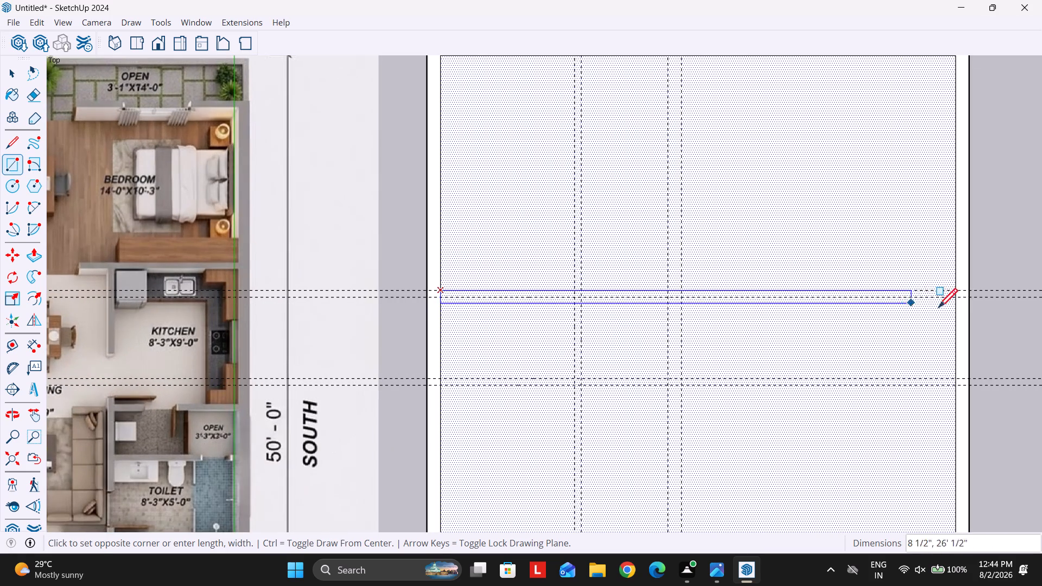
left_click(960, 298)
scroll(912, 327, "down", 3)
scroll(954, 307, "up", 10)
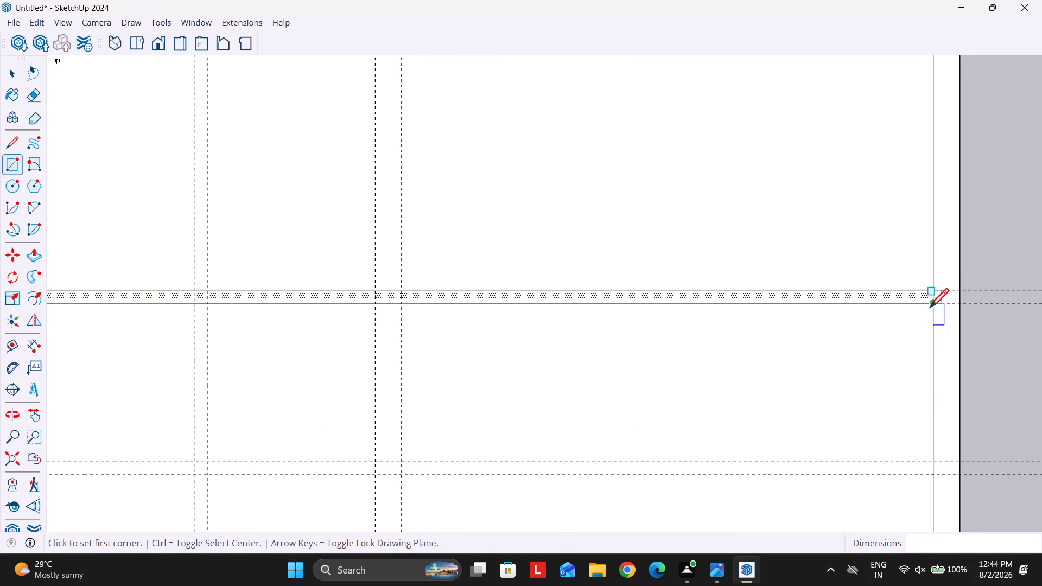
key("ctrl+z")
Draw the bedroom cross wall as a 4.5" by 28'6" rectangle between the north and south inner wall lines.
scroll(903, 309, "down", 5, "ctrl")
left_click(275, 298)
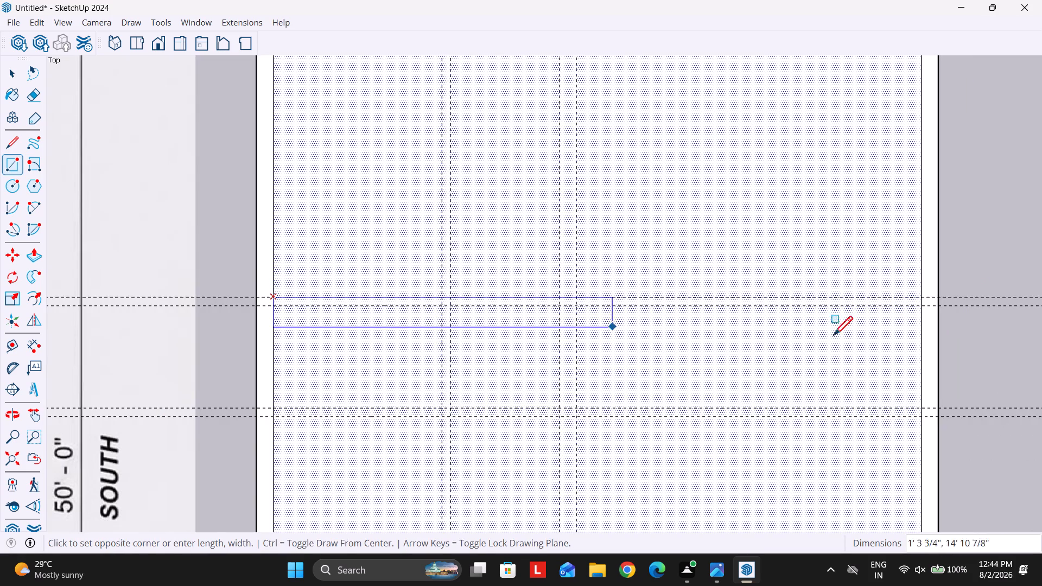
left_click(920, 309)
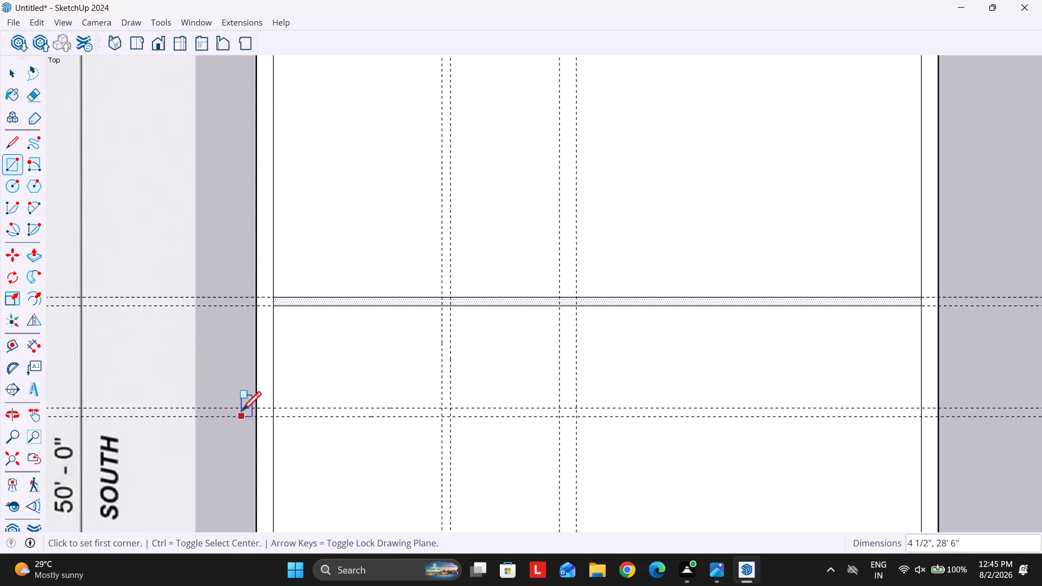
Draw the puja area's two 4.5" thick walls as rectangles along its guides, joining the north wall and the bedroom cross wall.
left_click(274, 406)
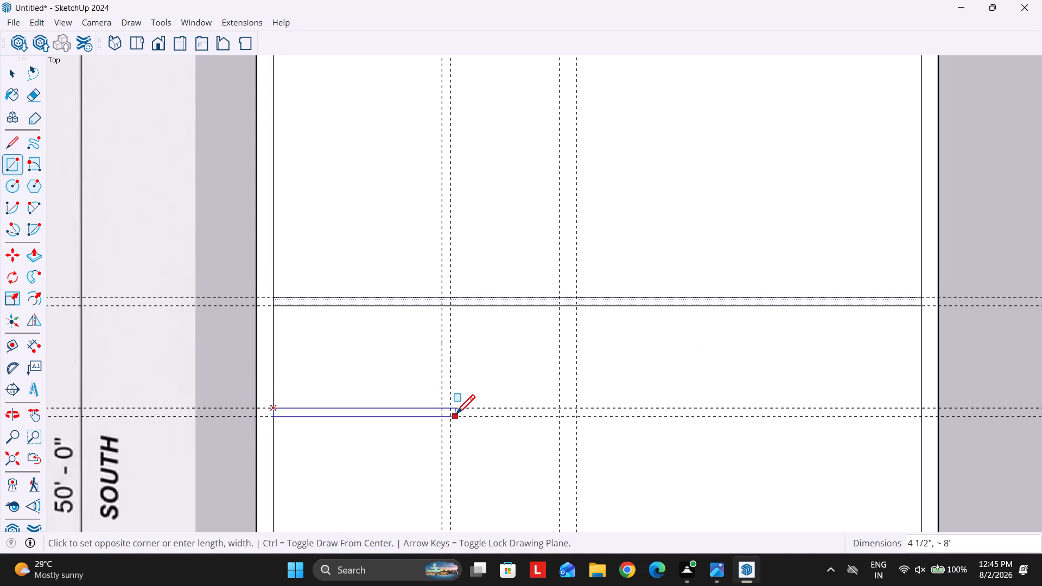
left_click(453, 413)
scroll(446, 302, "up", 3)
left_click(442, 307)
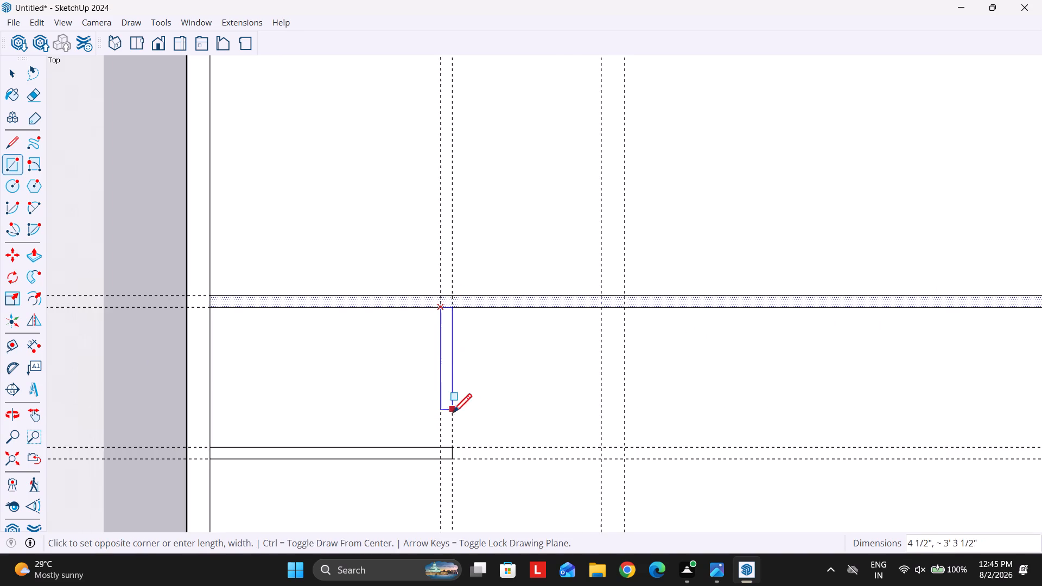
left_click(456, 445)
Erase all the vertical and horizontal guides crossing the house outline.
scroll(552, 429, "down", 10)
scroll(609, 339, "down", 2)
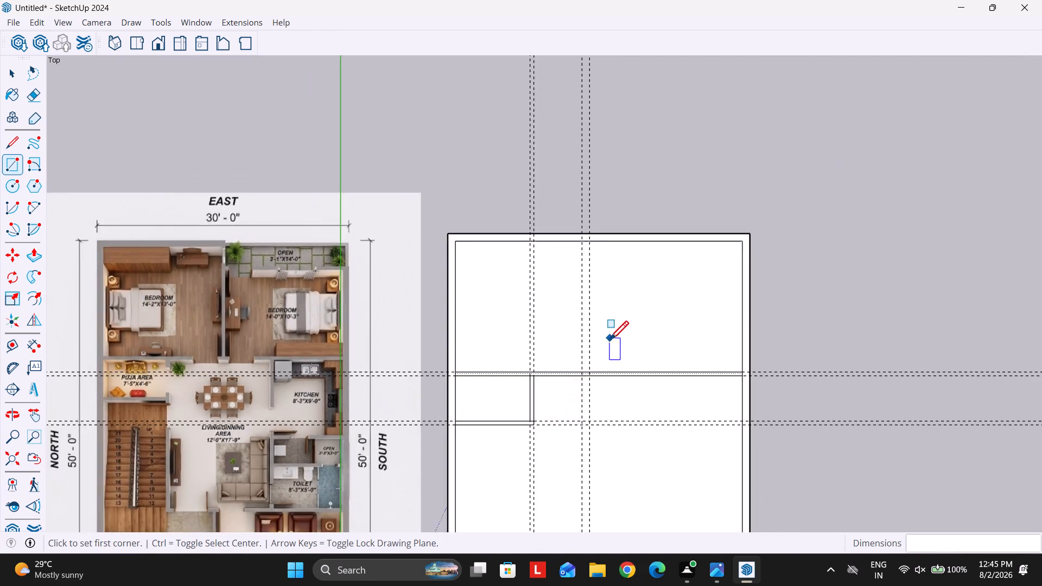
scroll(592, 347, "up", 4)
scroll(609, 264, "down", 4)
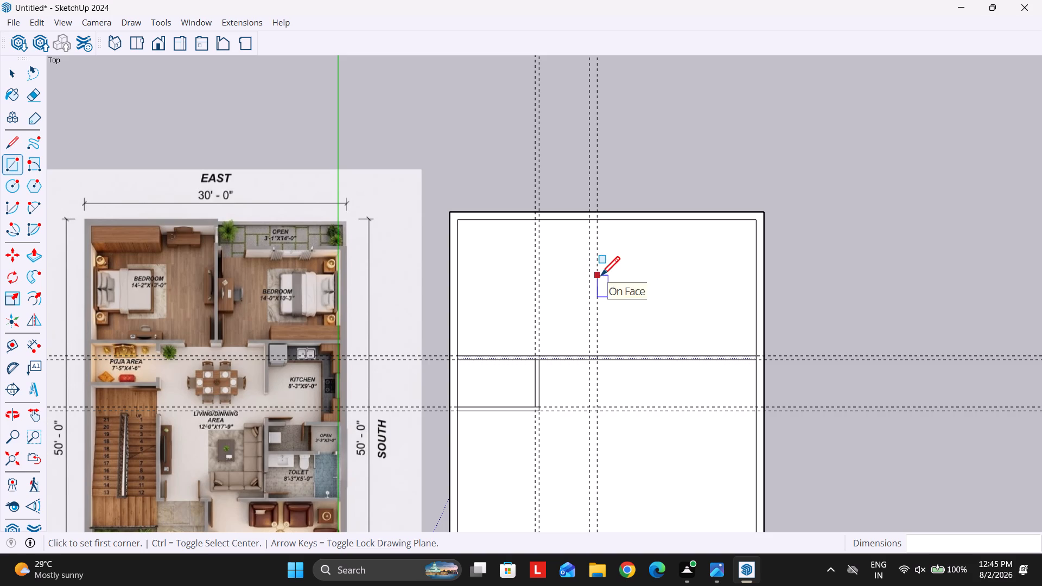
scroll(601, 276, "down", 5)
scroll(595, 292, "up", 3)
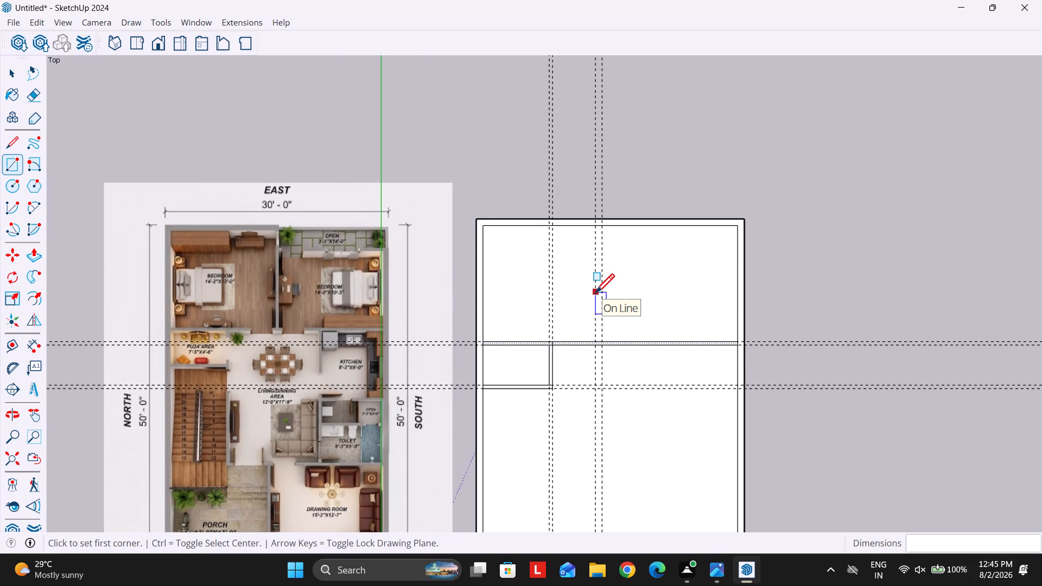
key("e")
left_click_drag(615, 276, 587, 276)
scroll(586, 254, "down", 2)
left_click_drag(579, 268, 539, 266)
left_click_drag(603, 359, 620, 380)
left_click_drag(780, 372, 776, 295)
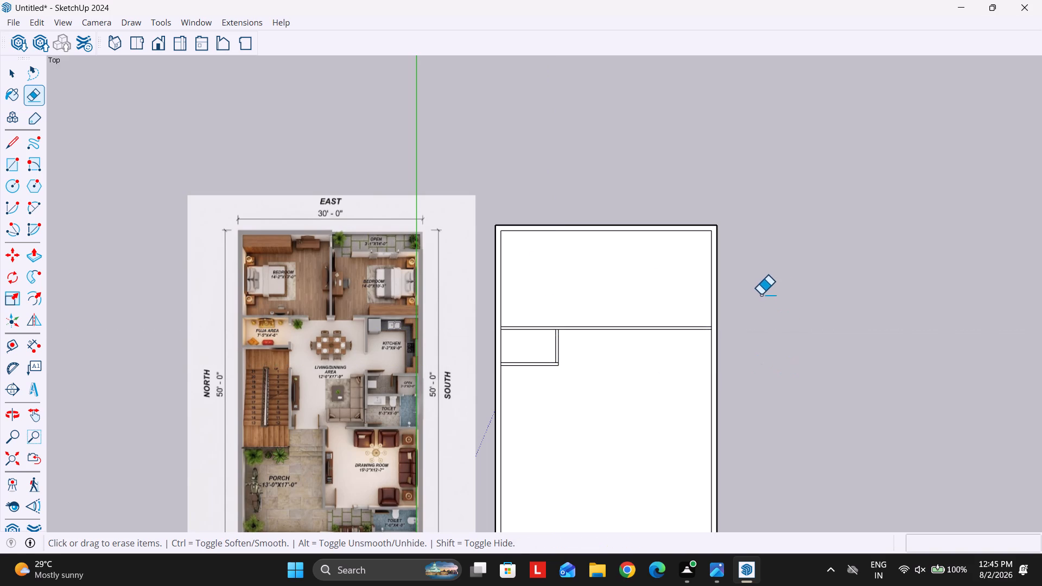
Place a guide 14' inward from the north inner wall line for the bedroom width.
scroll(324, 236, "up", 8)
key("t")
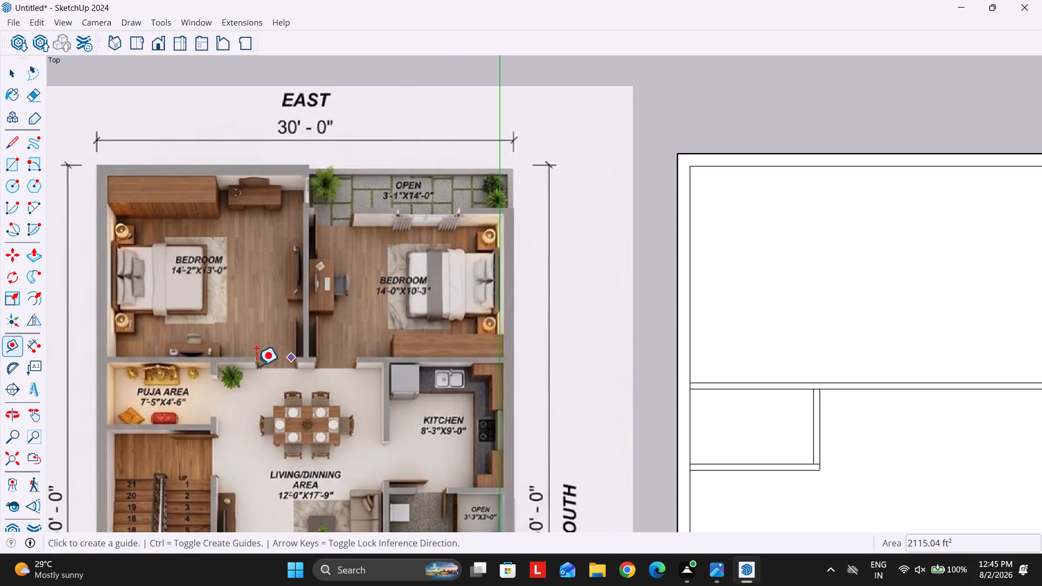
scroll(194, 380, "down", 1)
left_click(650, 266)
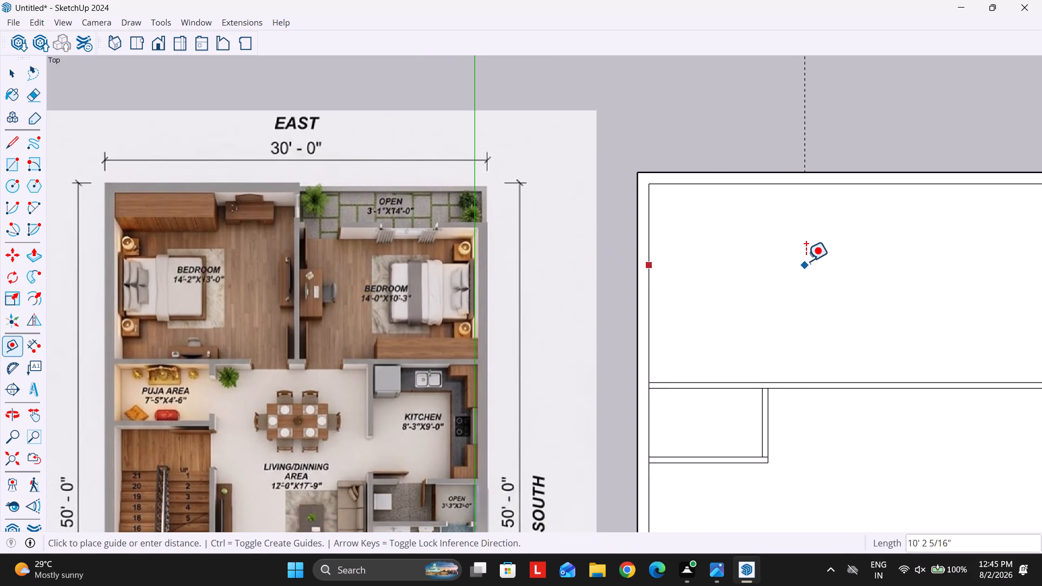
type("14'")
key("Return")
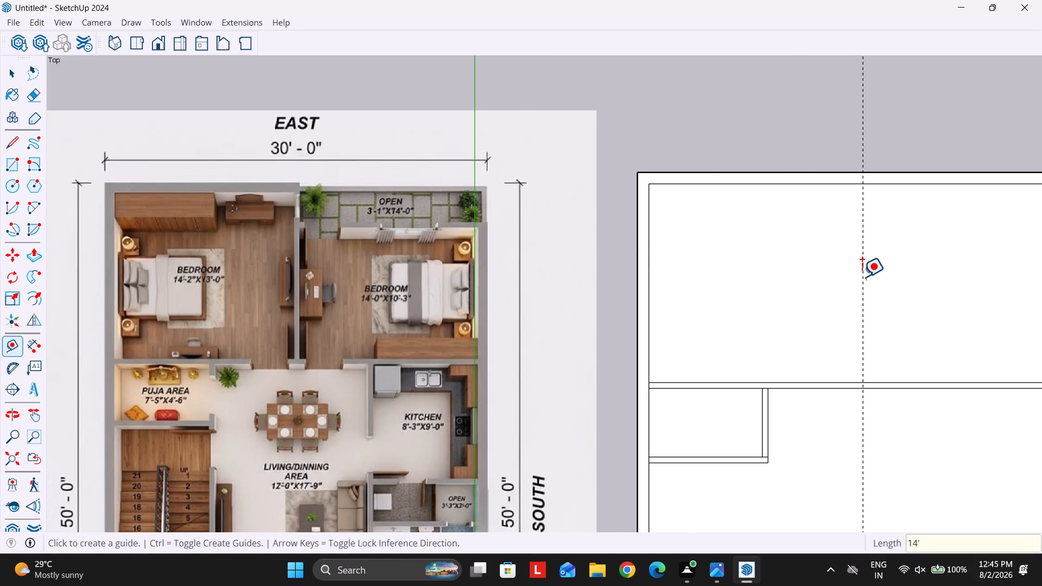
key("space")
Draw a 13' line along the bedroom width guide, from the east inner wall line to the bedroom cross wall.
scroll(568, 357, "down", 5)
scroll(680, 298, "down", 4)
scroll(774, 317, "up", 3)
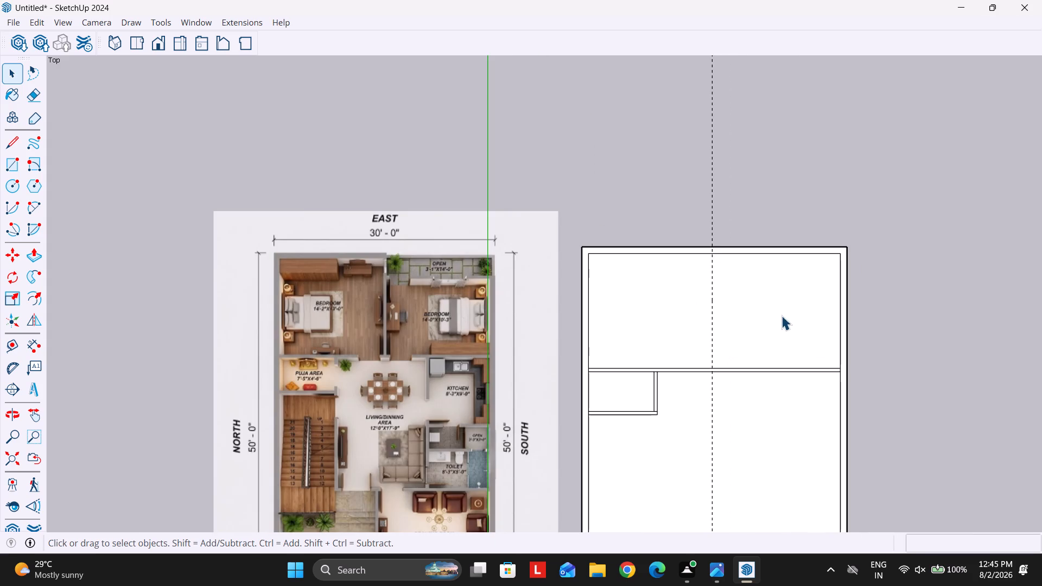
key("l")
left_click(708, 255)
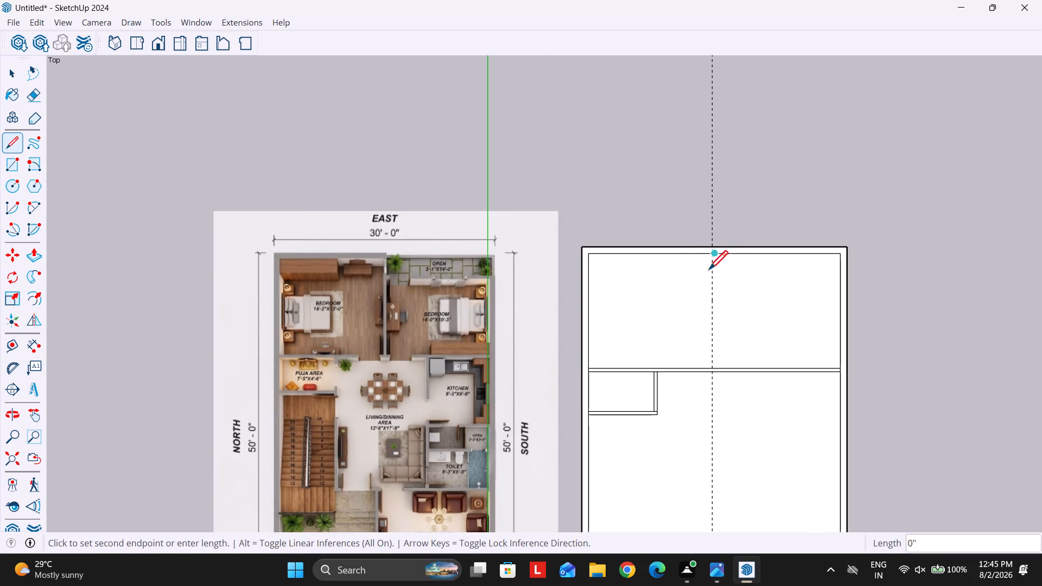
scroll(723, 355, "up", 3)
key("Escape")
left_click(704, 221)
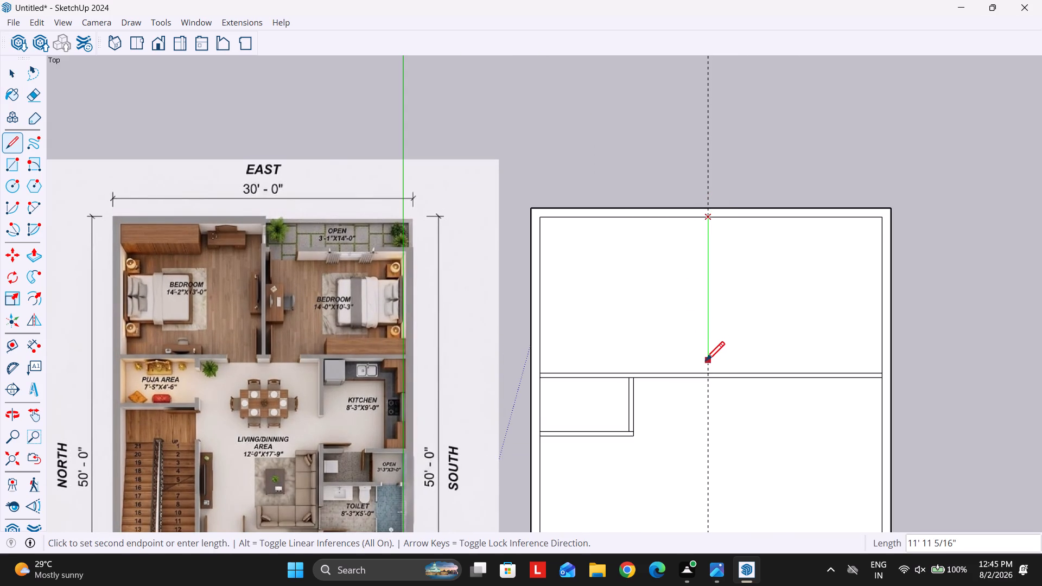
left_click(709, 374)
key("Escape")
Place a guide 2.25" from the line dividing the bedrooms, on its north side.
scroll(696, 370, "down", 3)
key("space")
scroll(718, 206, "up", 6)
key("t")
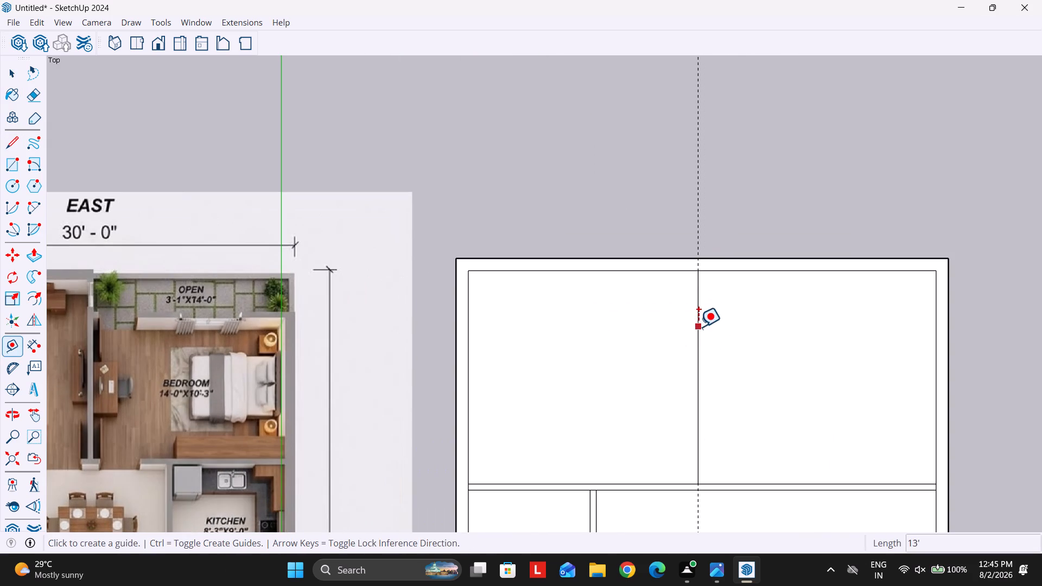
left_click(698, 327)
type("2.25")
key("Return")
Place a guide 2.25" from the line dividing the bedrooms, on its south side.
scroll(714, 321, "up", 10)
left_click(678, 334)
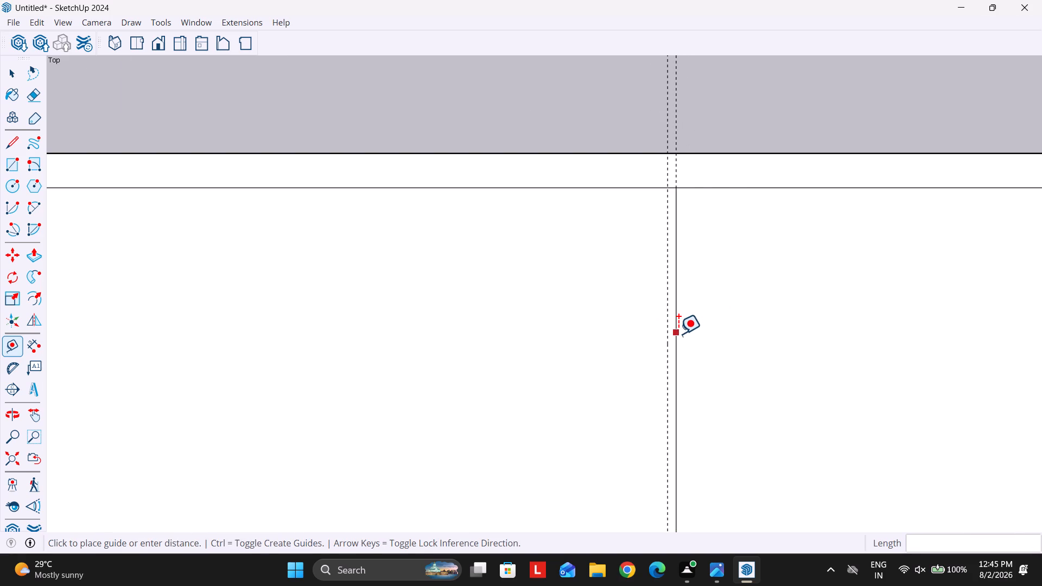
type("2.25")
key("Return")
key("space")
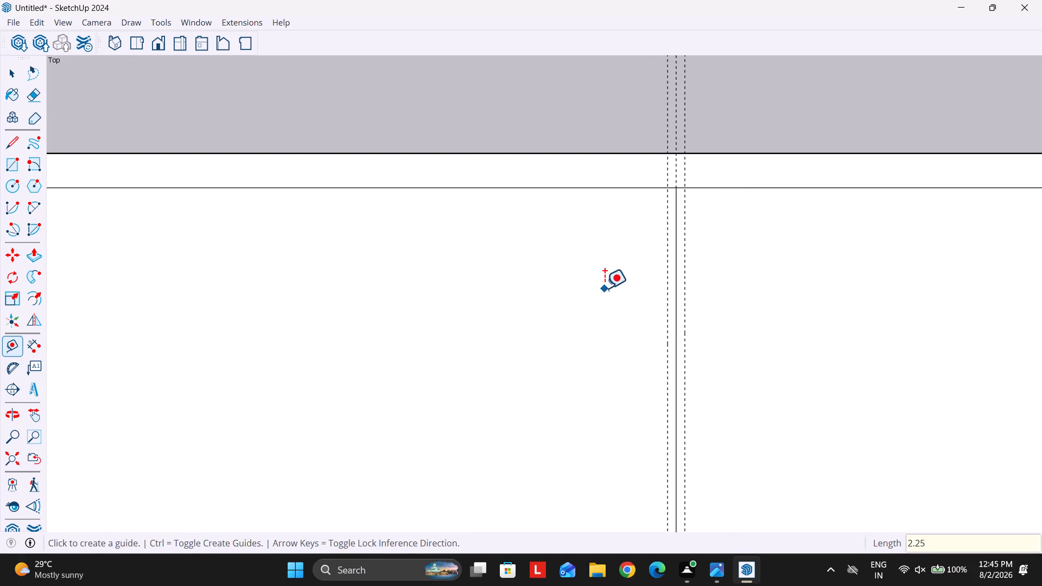
Draw a 4 1/2" by 13' 4 1/2" wall rectangle between the outer guides, from the east inner wall line through the bedroom cross wall.
key("e")
key("r")
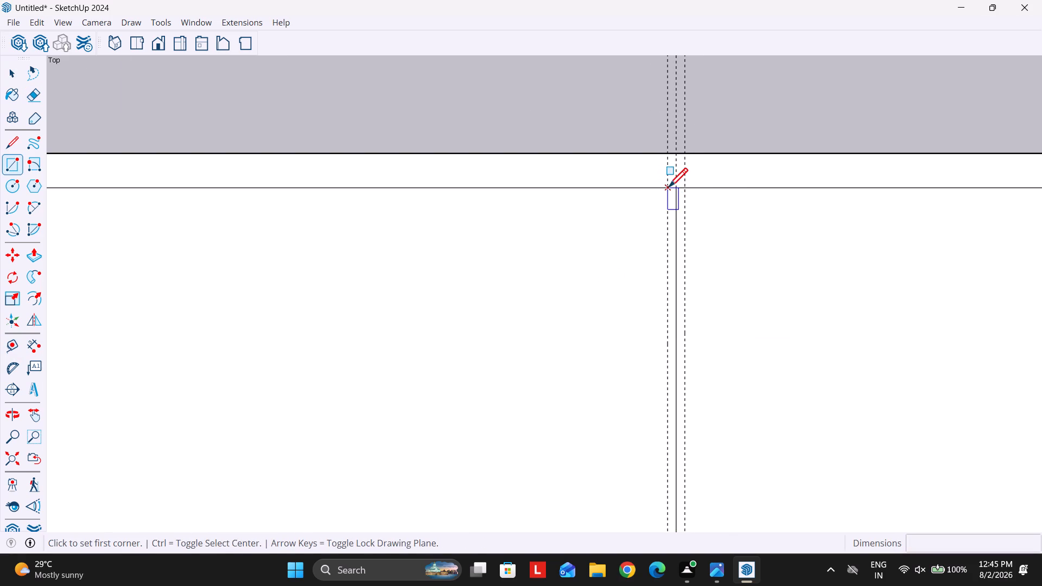
left_click(668, 187)
scroll(577, 165, "down", 6)
scroll(626, 406, "up", 3)
scroll(607, 203, "down", 5)
scroll(636, 489, "up", 7)
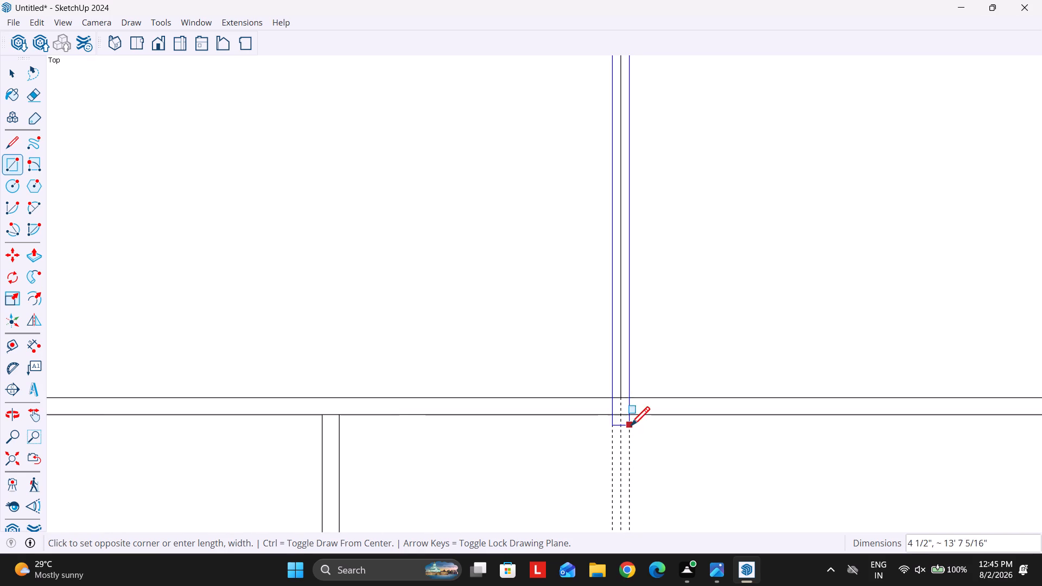
left_click(630, 414)
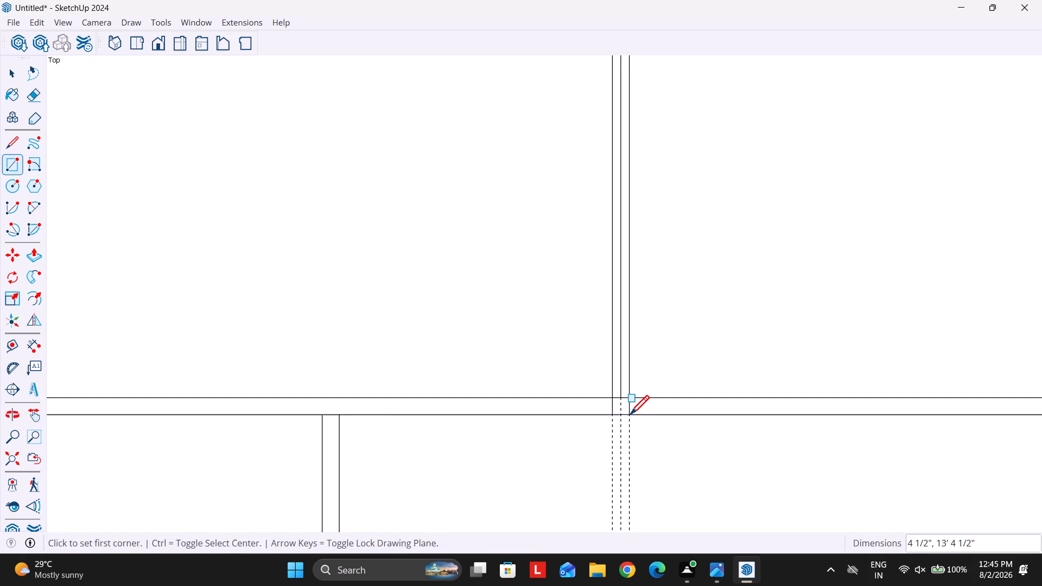
Erase the three dividing-wall guides, the wall's centre line and the cross-wall line inside the wall junction.
key("e")
left_click_drag(638, 441, 601, 440)
scroll(621, 411, "up", 3)
left_click_drag(623, 400, 623, 389)
left_click_drag(624, 374, 620, 396)
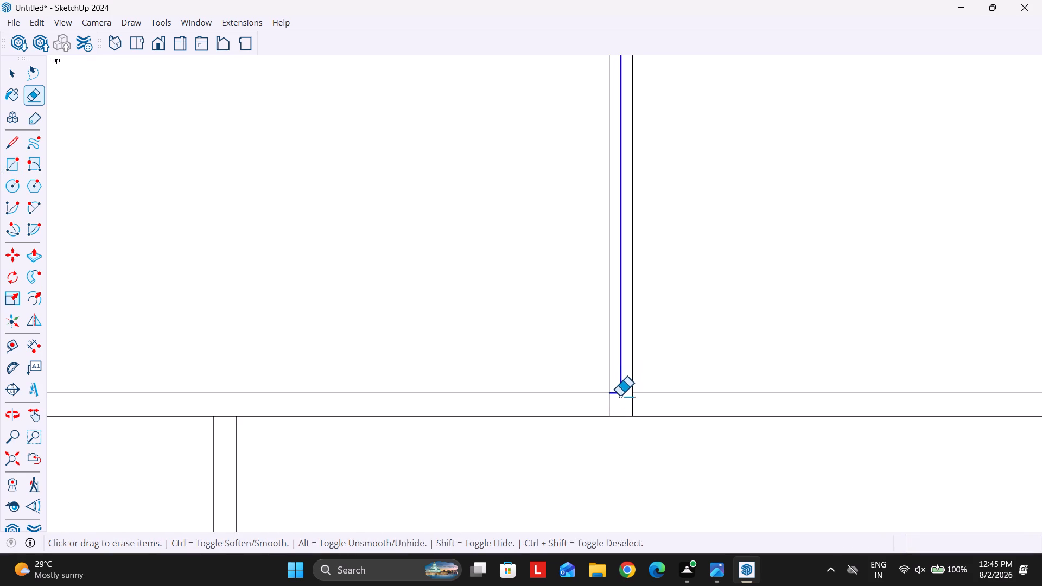
left_click_drag(620, 396, 620, 399)
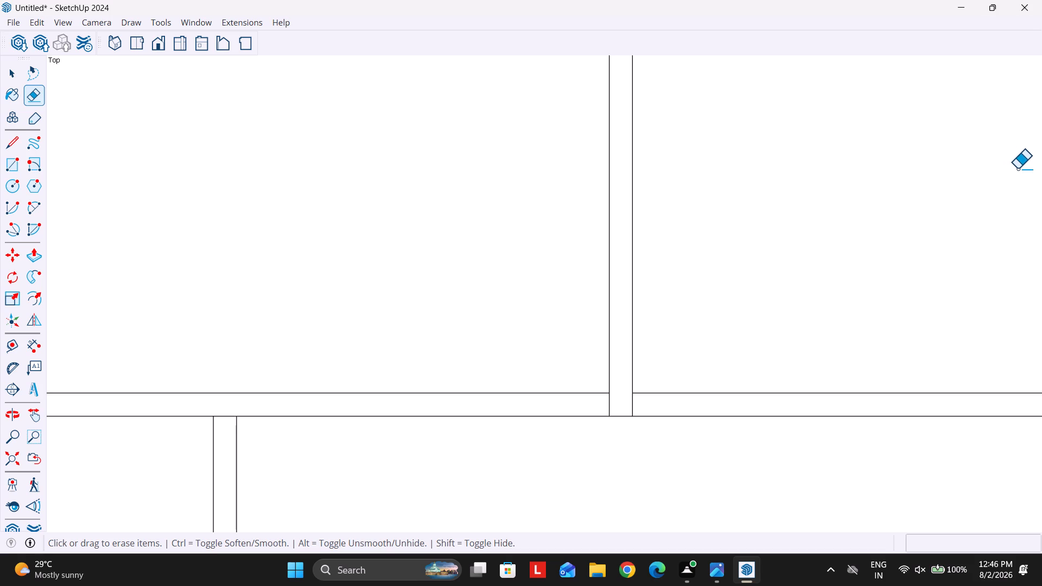
Compare the drawn bedroom walls with the plan image, checking the doorways beside the dividing wall.
scroll(797, 110, "down", 13)
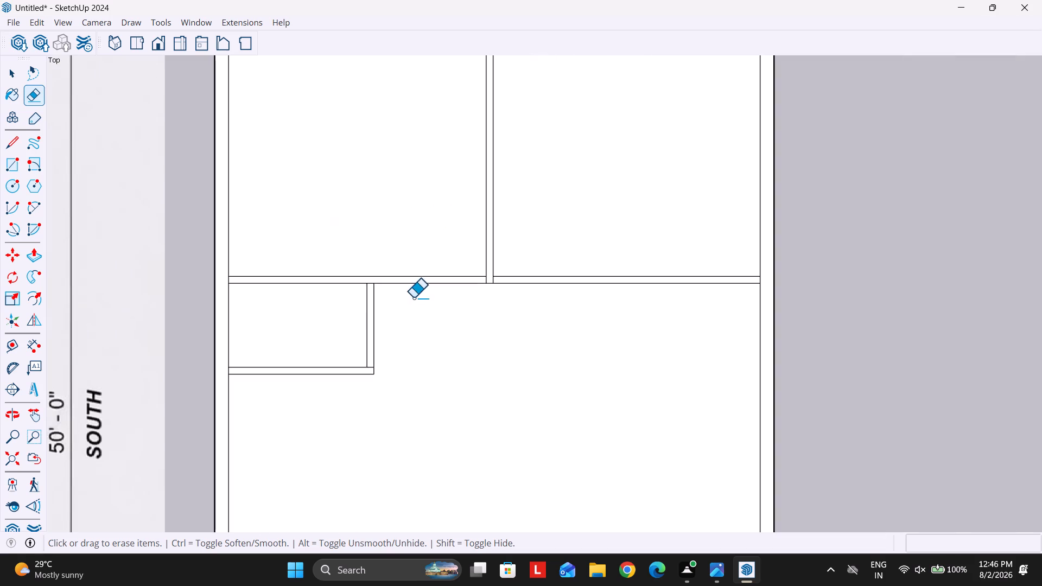
scroll(436, 279, "down", 8)
scroll(538, 265, "down", 4)
scroll(391, 306, "up", 2)
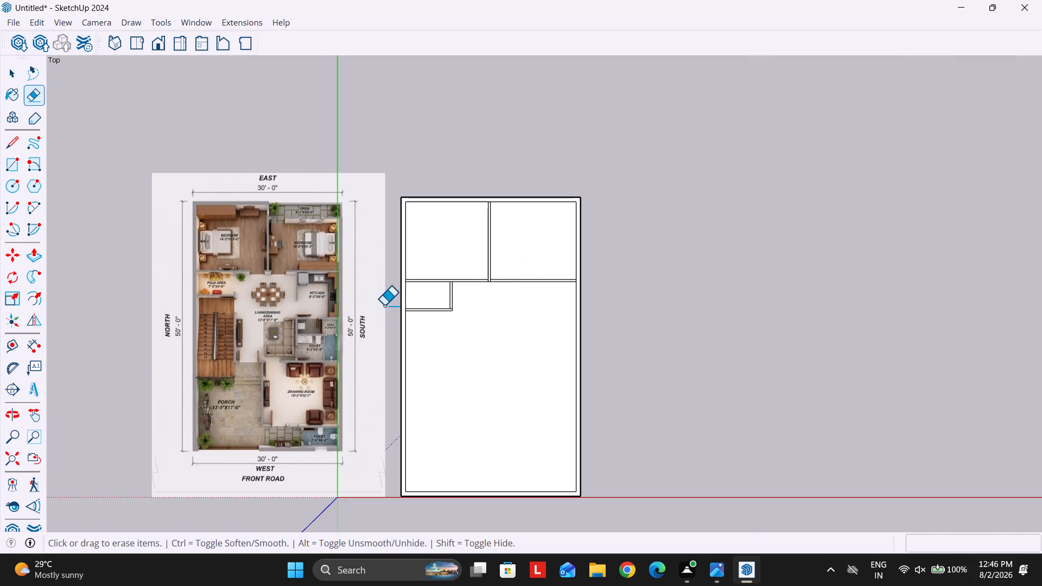
scroll(384, 305, "up", 3)
scroll(257, 239, "down", 5)
scroll(522, 272, "up", 5)
scroll(492, 277, "down", 4)
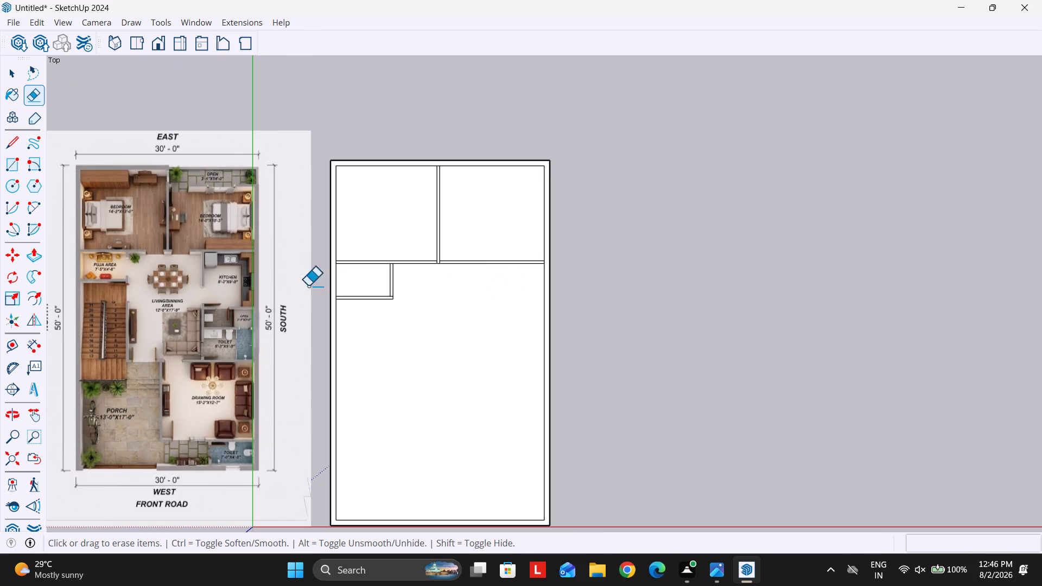
scroll(104, 233, "up", 9)
scroll(302, 337, "down", 4)
Place a guide 6" outward from each face of the wall dividing the bedrooms.
scroll(674, 319, "up", 13)
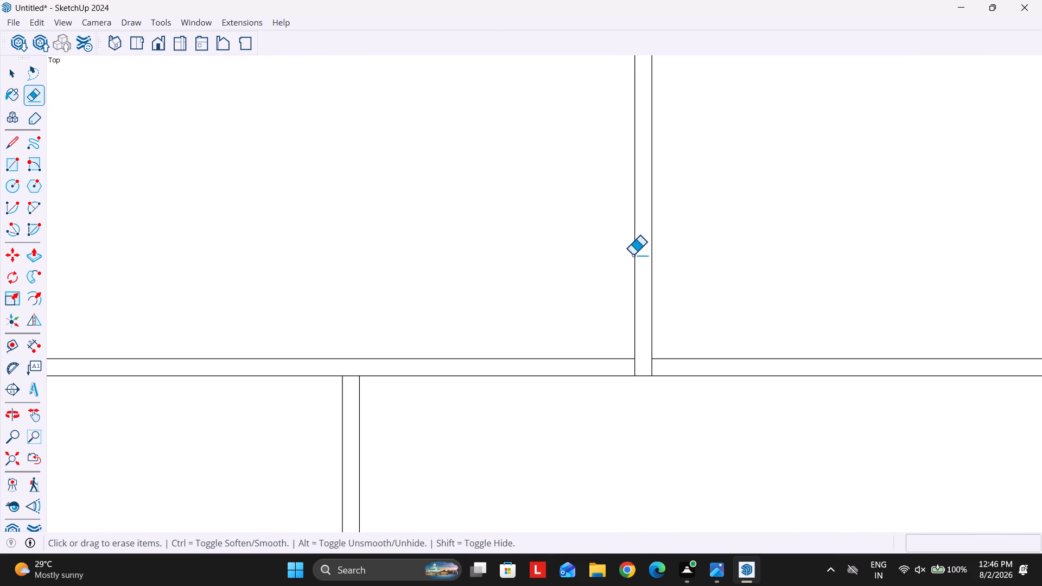
key("space")
key("t")
left_click(631, 301)
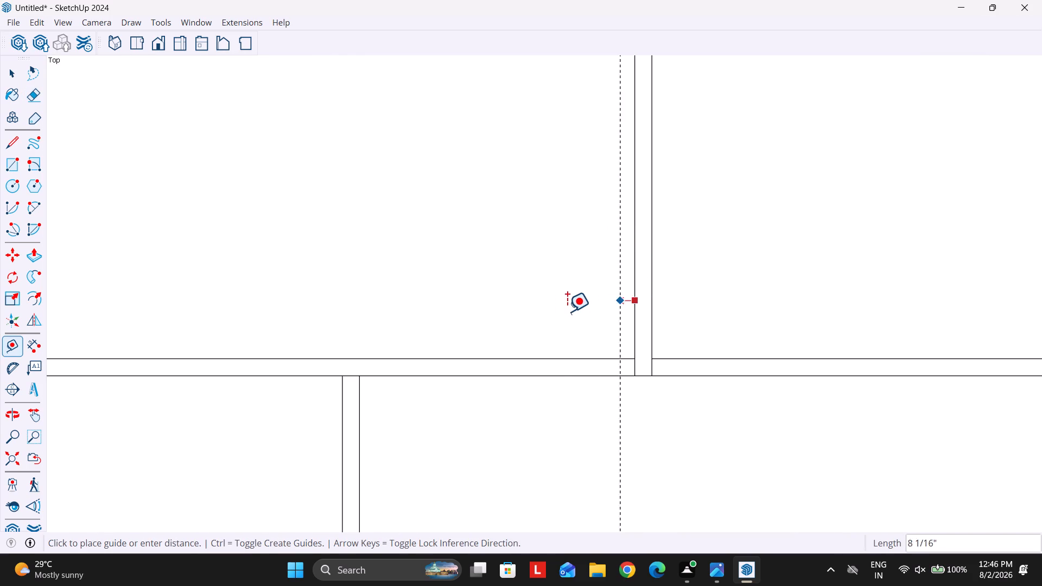
key("6")
key("Return")
left_click(651, 324)
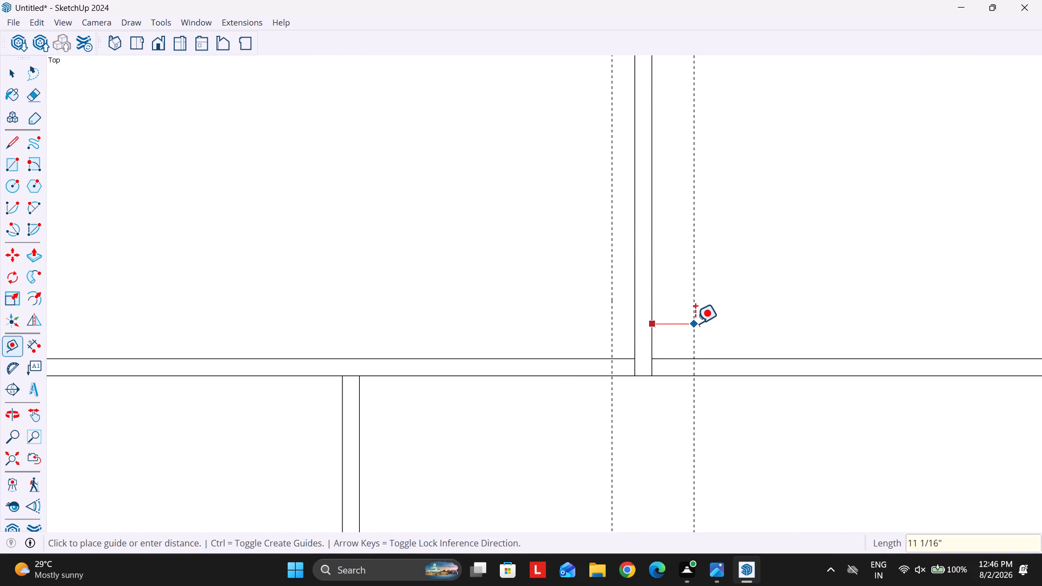
key("6")
key("Return")
Place a guide 3' farther out from each 6" guide for the two bedroom door widths.
scroll(507, 353, "down", 2)
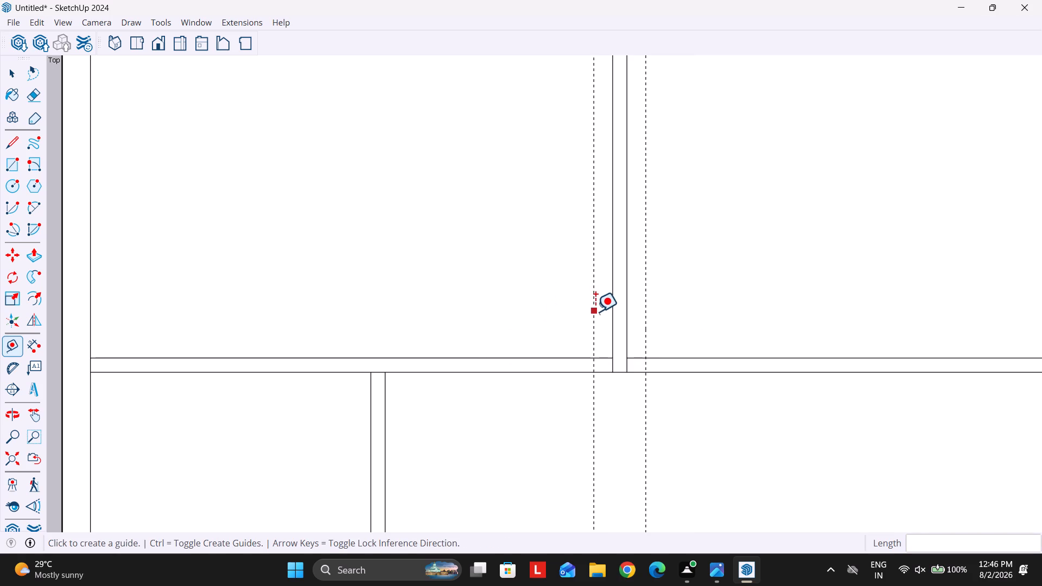
left_click(595, 311)
type("3'")
key("Return")
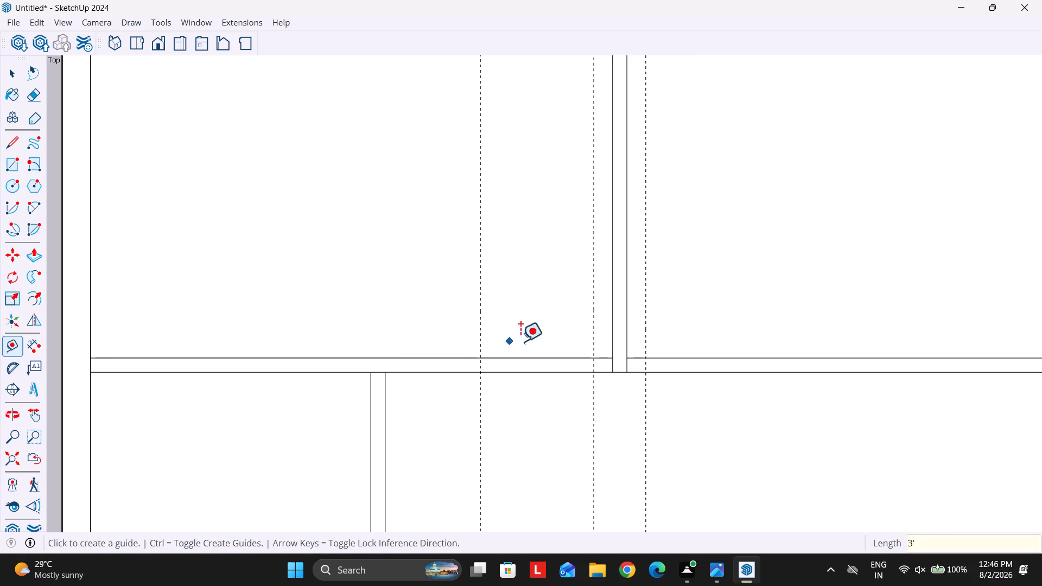
left_click(644, 321)
type("3'")
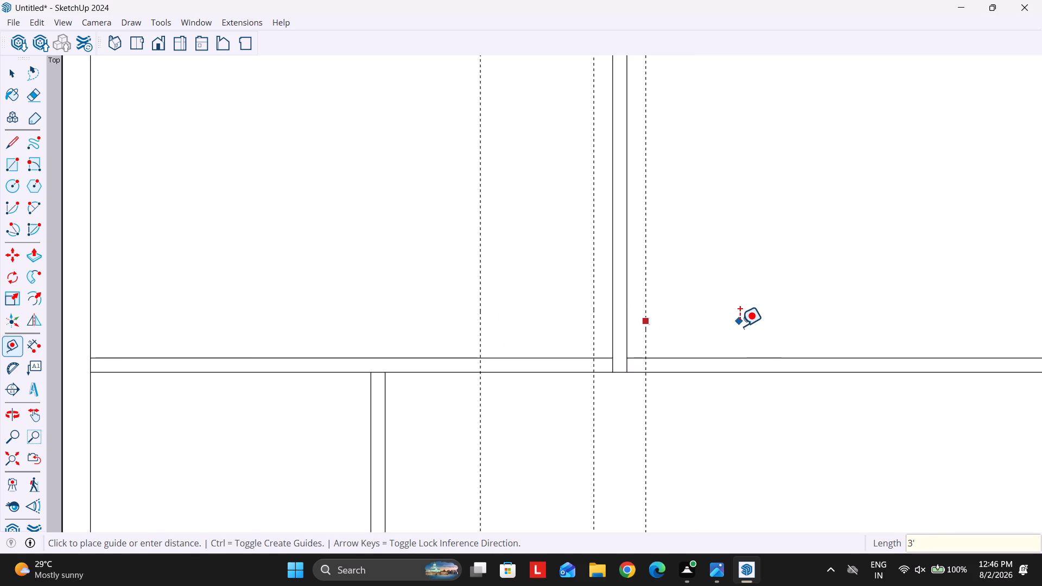
key("Return")
key("space")
Draw rectangles across the bedroom cross wall along the guides, marking a 6" stub and a 3' door opening on each side.
key("r")
scroll(444, 359, "up", 4)
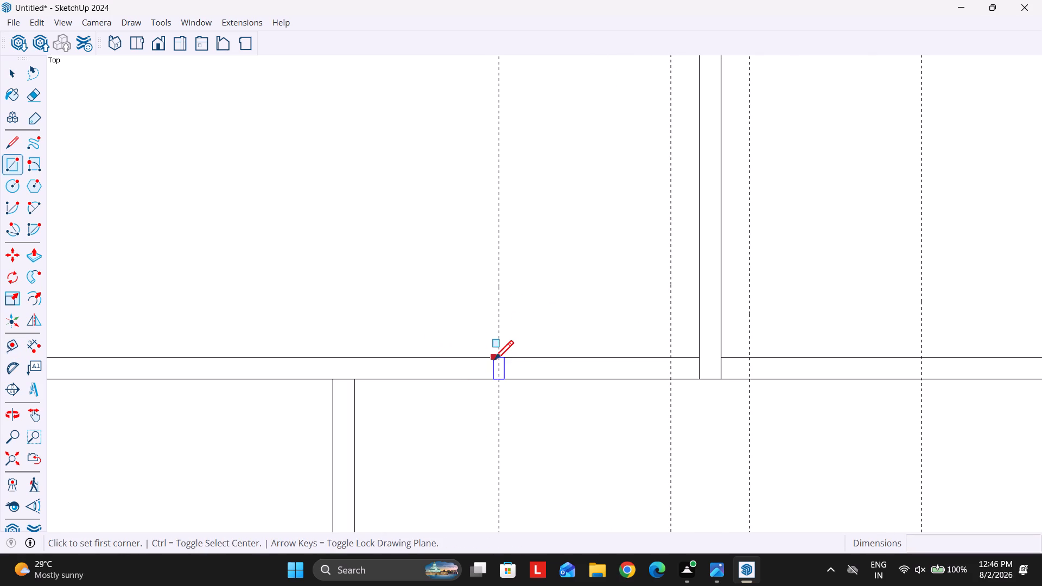
left_click(498, 359)
left_click(701, 378)
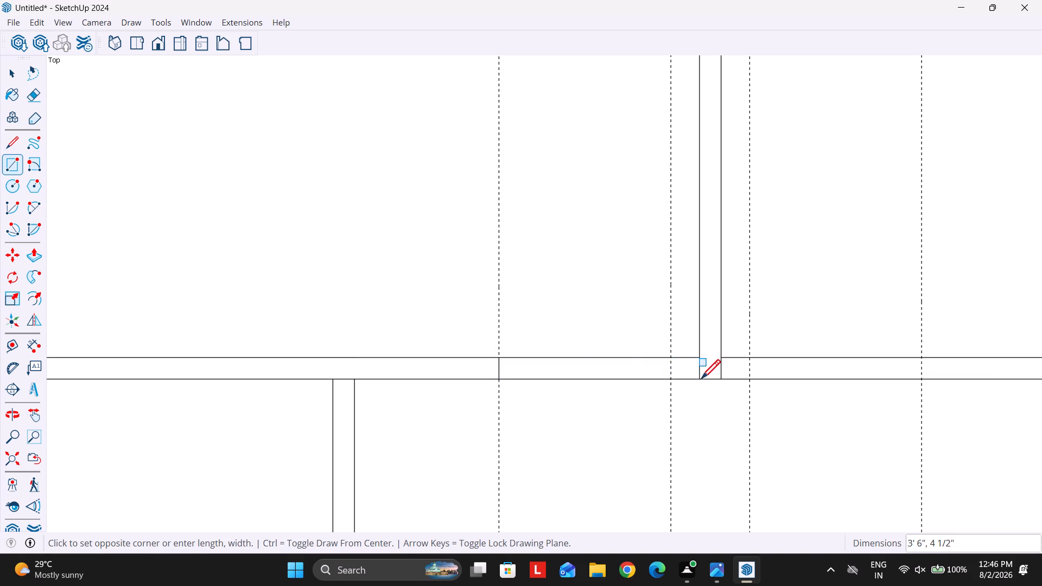
left_click(669, 358)
left_click(697, 381)
scroll(517, 356, "down", 3)
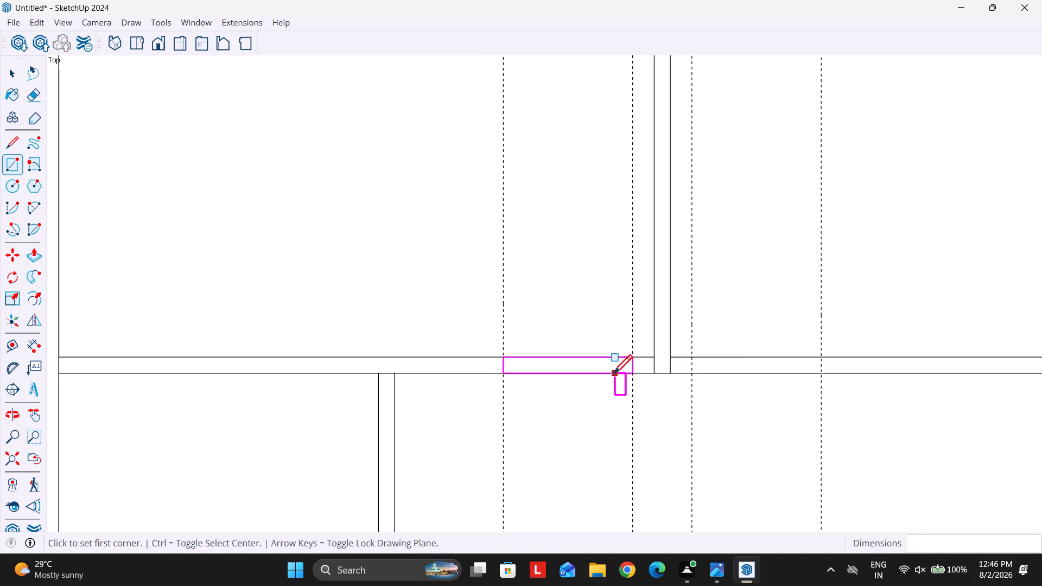
scroll(732, 370, "up", 4)
left_click(644, 352)
left_click(671, 373)
left_click(675, 352)
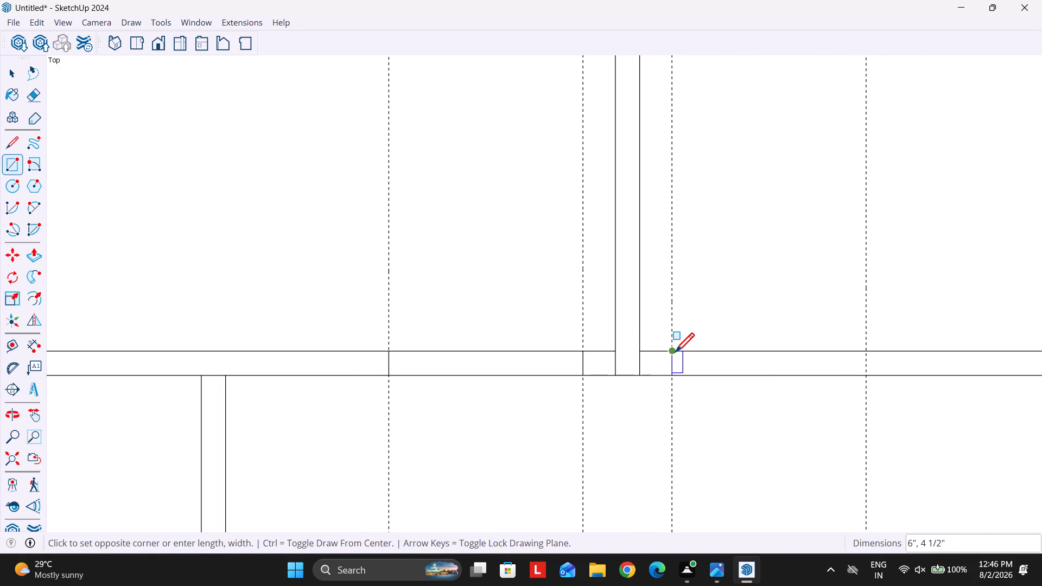
left_click(863, 373)
Erase the door guides, the cross-wall edges across both door openings and the leftover lines at the wall junction.
key("space")
key("e")
left_click_drag(338, 268, 448, 352)
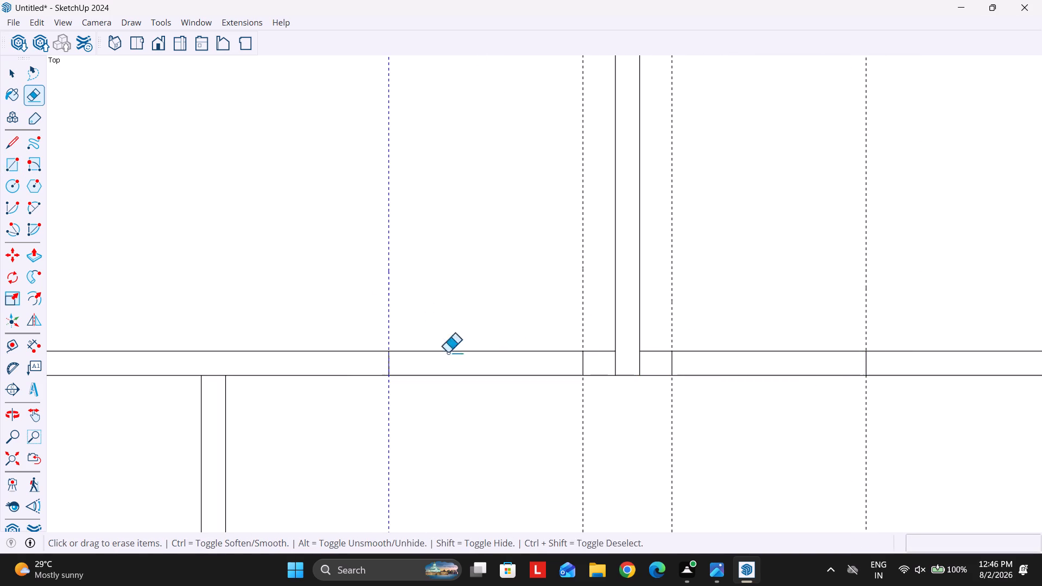
left_click_drag(448, 352, 355, 407)
left_click_drag(875, 298, 921, 455)
left_click_drag(738, 437, 558, 434)
left_click_drag(602, 363, 644, 366)
scroll(370, 263, "down", 7)
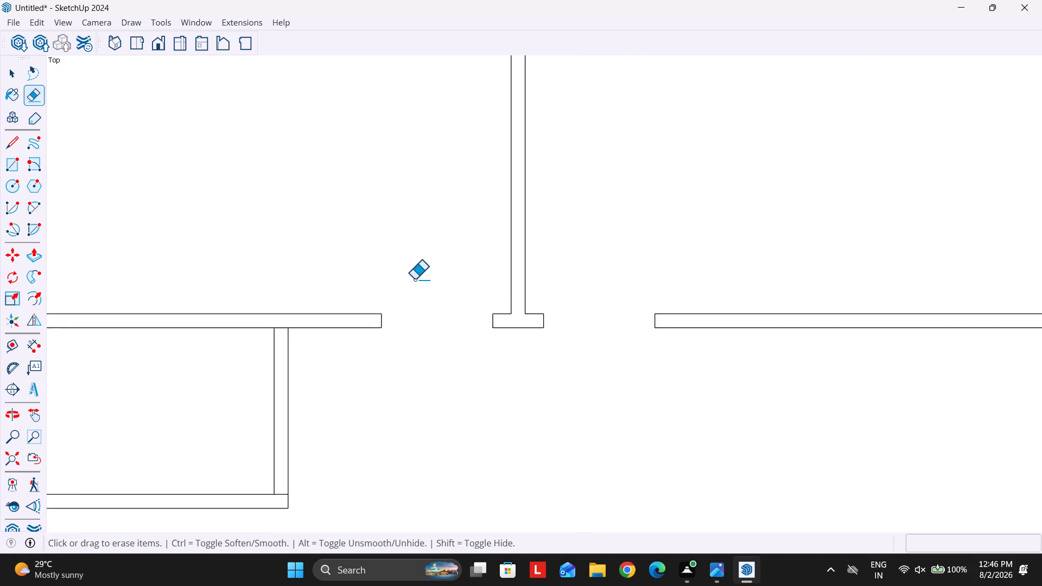
Examine the kitchen's layout and dimensions on the plan image.
scroll(415, 279, "down", 11)
key("space")
scroll(575, 231, "down", 5)
scroll(88, 322, "up", 6)
scroll(595, 319, "up", 3)
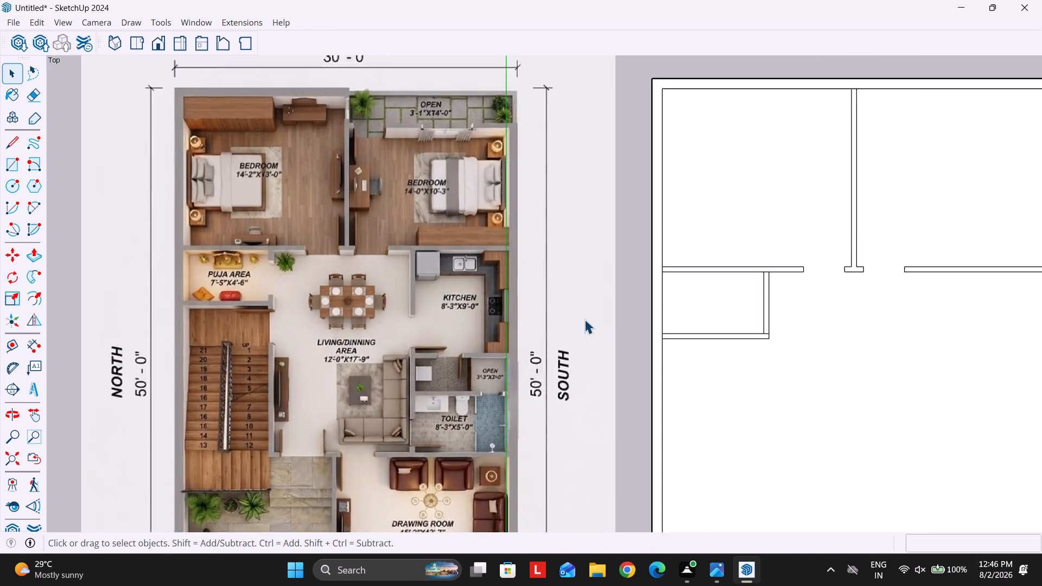
scroll(584, 319, "up", 2)
scroll(376, 285, "up", 2)
scroll(241, 297, "down", 6)
scroll(355, 321, "up", 4)
scroll(308, 298, "down", 2)
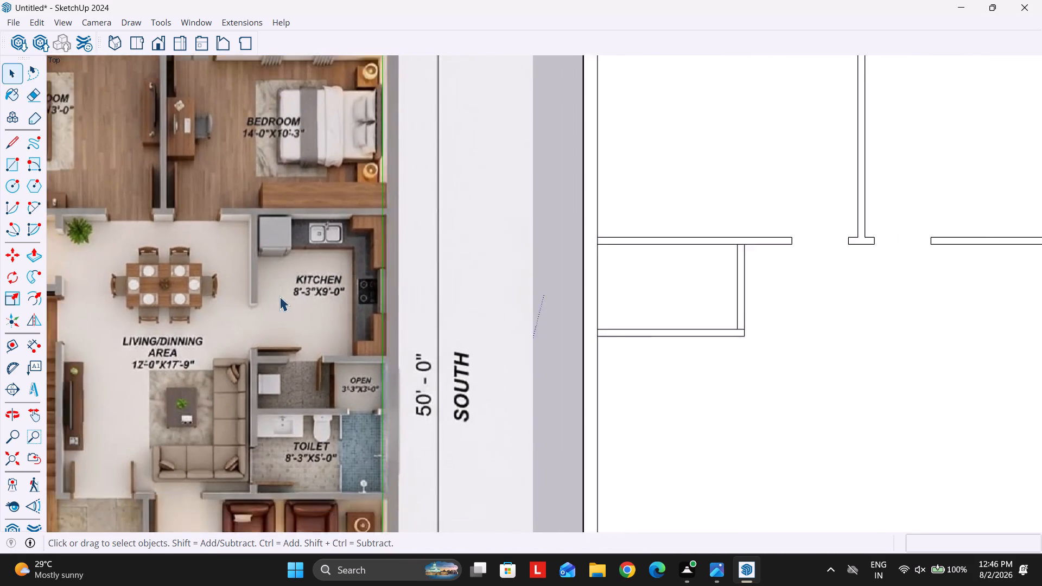
scroll(279, 296, "down", 4)
Place kitchen guides 8'3" inward from the south inner wall line and 9' west of the bedroom cross wall.
key("t")
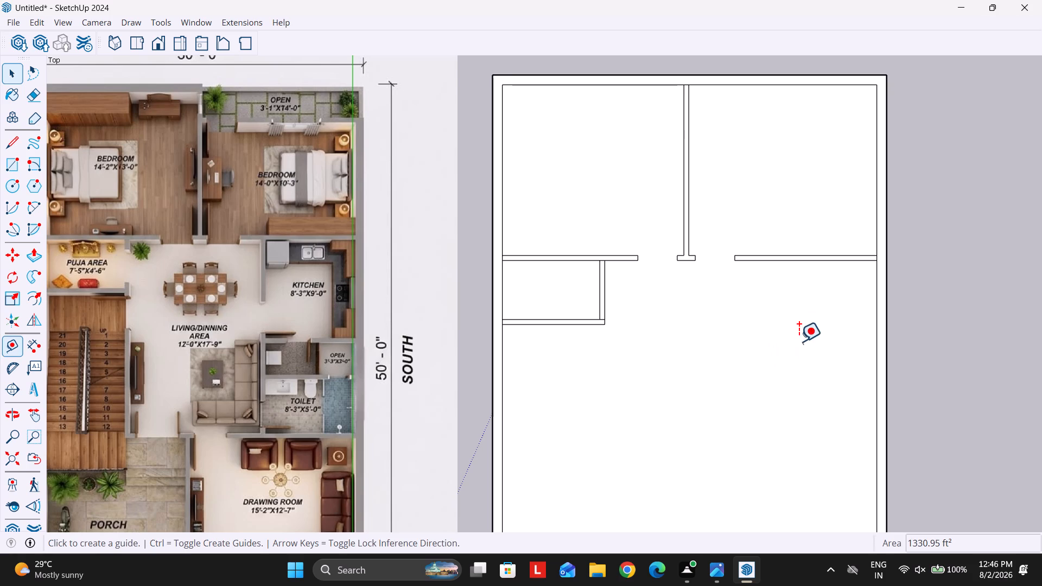
scroll(660, 346, "down", 3)
scroll(668, 341, "up", 4)
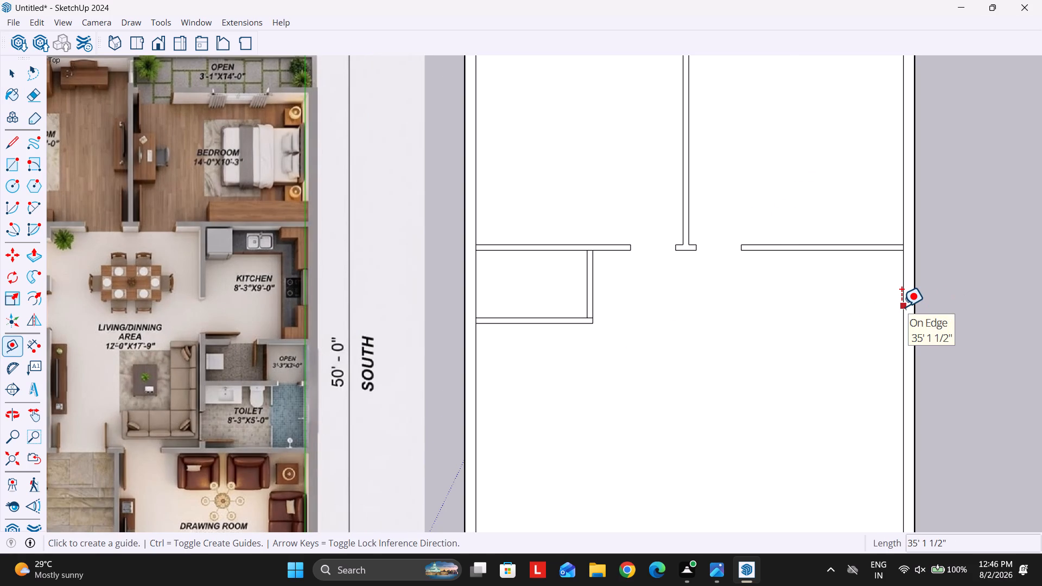
left_click(901, 307)
type("8'3")
key("Return")
left_click(826, 253)
type("9'")
key("Return")
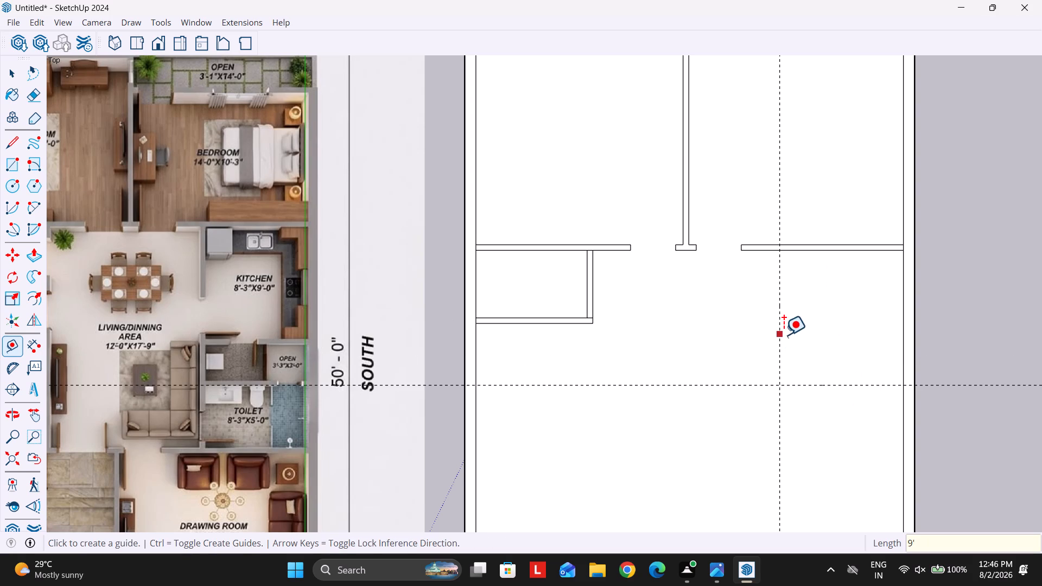
Place a second guide 4.5" outside each of the two kitchen guides for the wall thickness.
left_click(783, 335)
type("4.5")
key("Return")
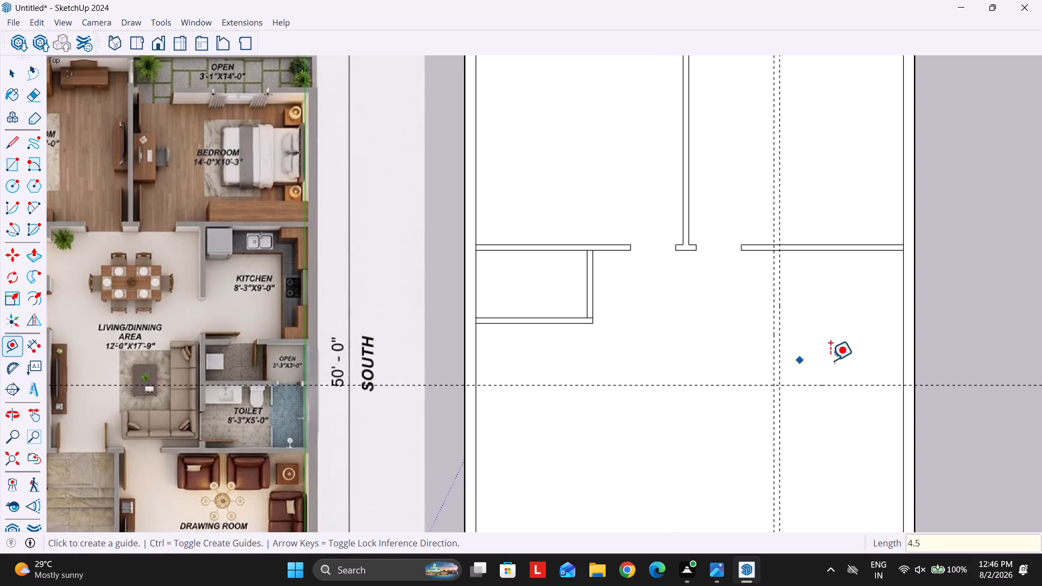
left_click(815, 384)
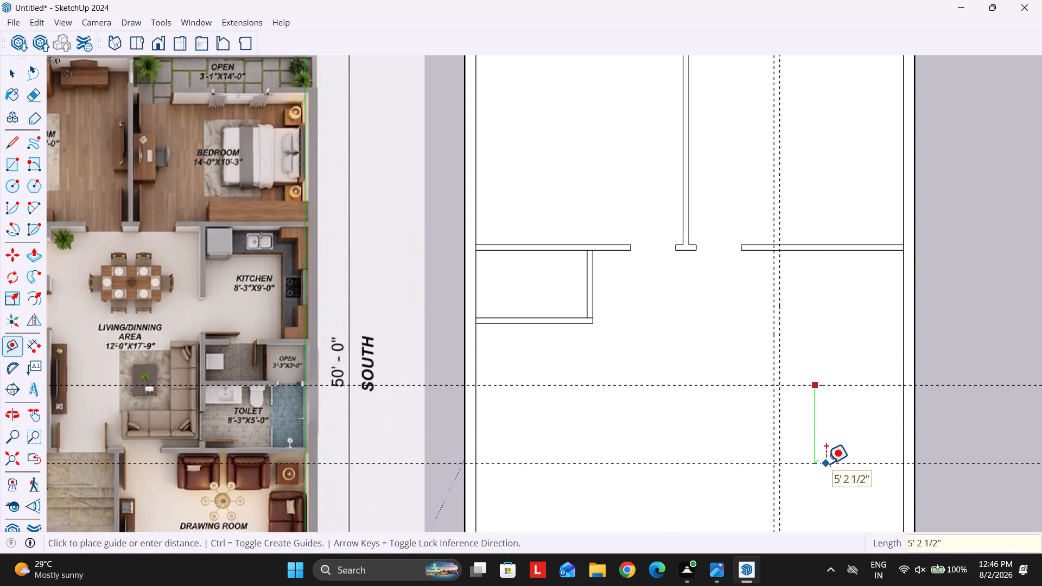
type("4.5")
key("Return")
key("space")
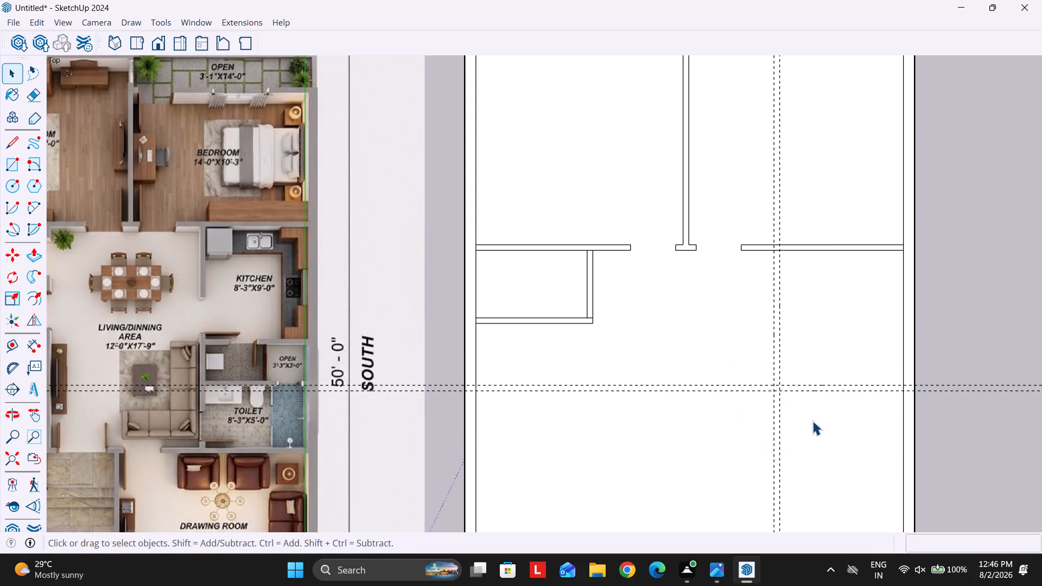
Draw the kitchen wall rectangles between the guides: 4 1/2" by 8' 7 1/2" on the west and 4 1/2" by 9' on the north.
key("r")
scroll(817, 407, "up", 3)
scroll(819, 400, "down", 2)
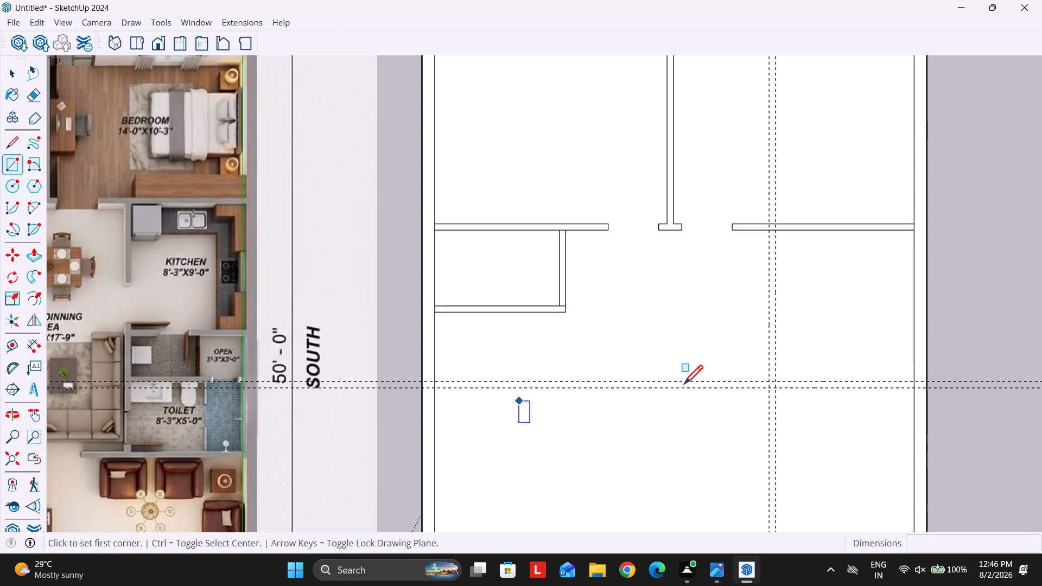
left_click(766, 381)
left_click(913, 386)
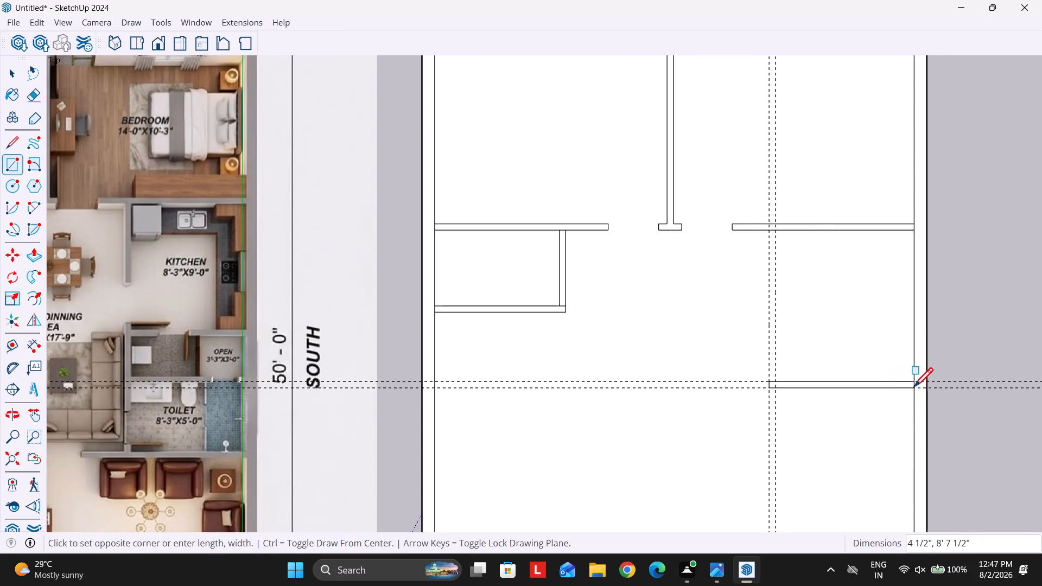
left_click(771, 230)
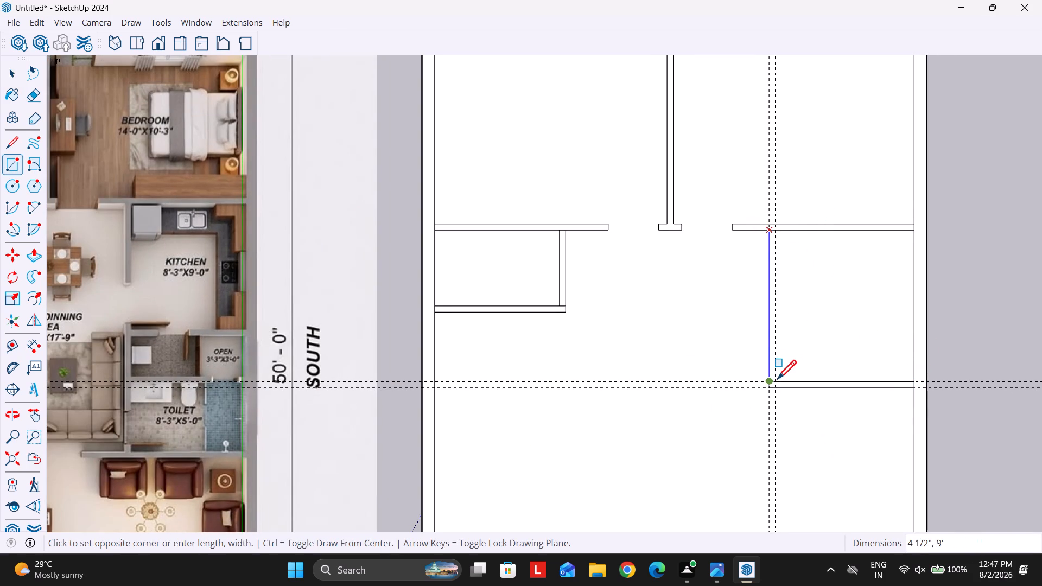
left_click(777, 379)
scroll(787, 368, "up", 4)
left_click(772, 388)
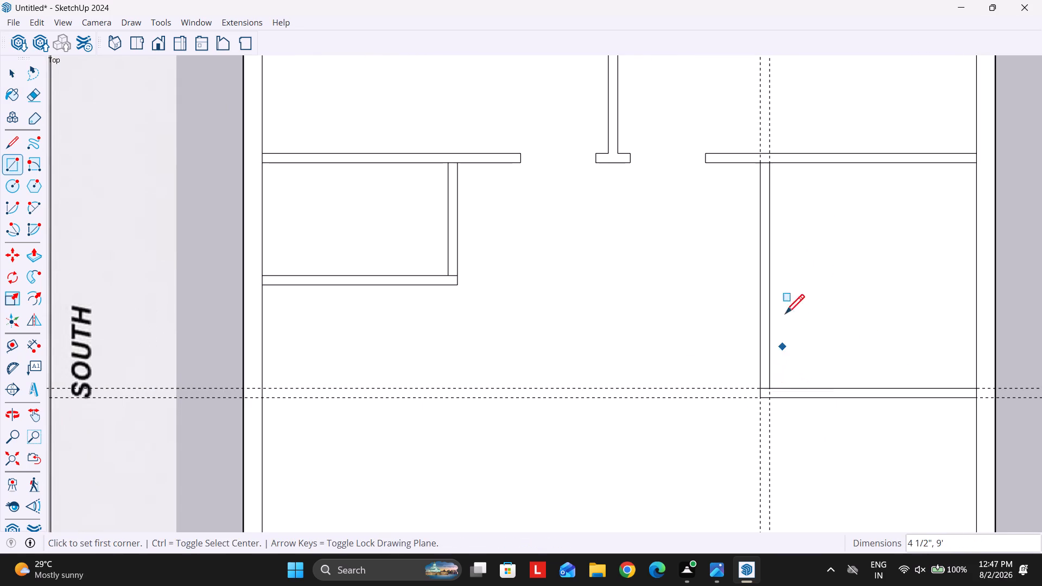
Erase the four guides around the kitchen walls.
key("space")
key("e")
left_click_drag(676, 294, 794, 455)
scroll(776, 389, "up", 3)
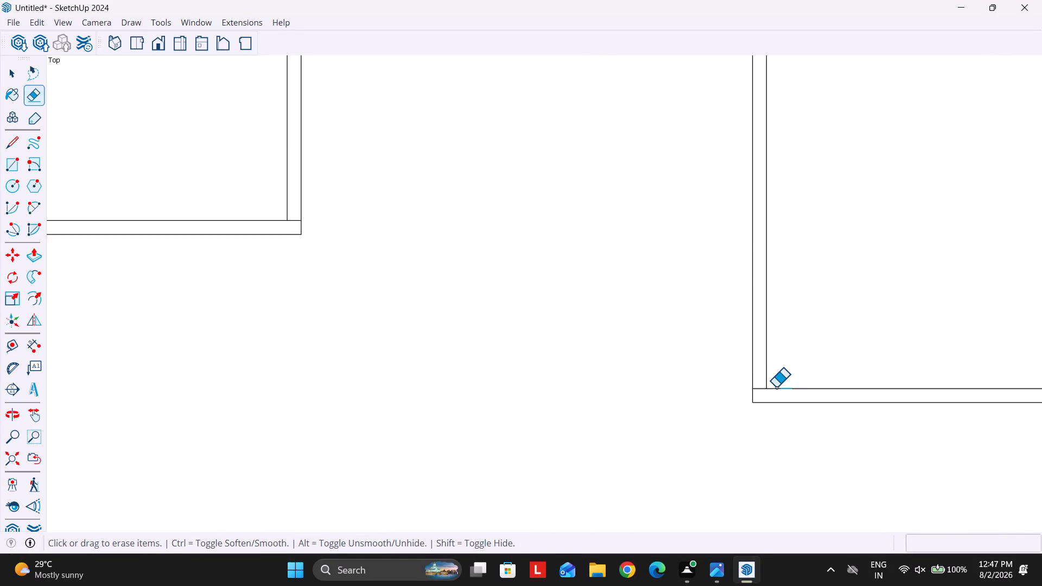
scroll(776, 387, "up", 2)
scroll(752, 361, "down", 13)
key("space")
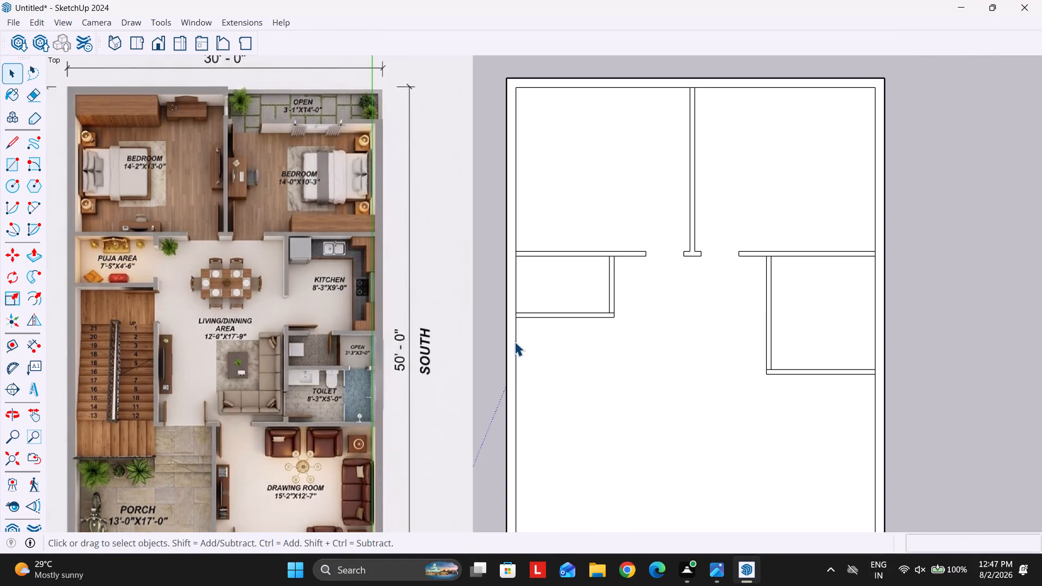
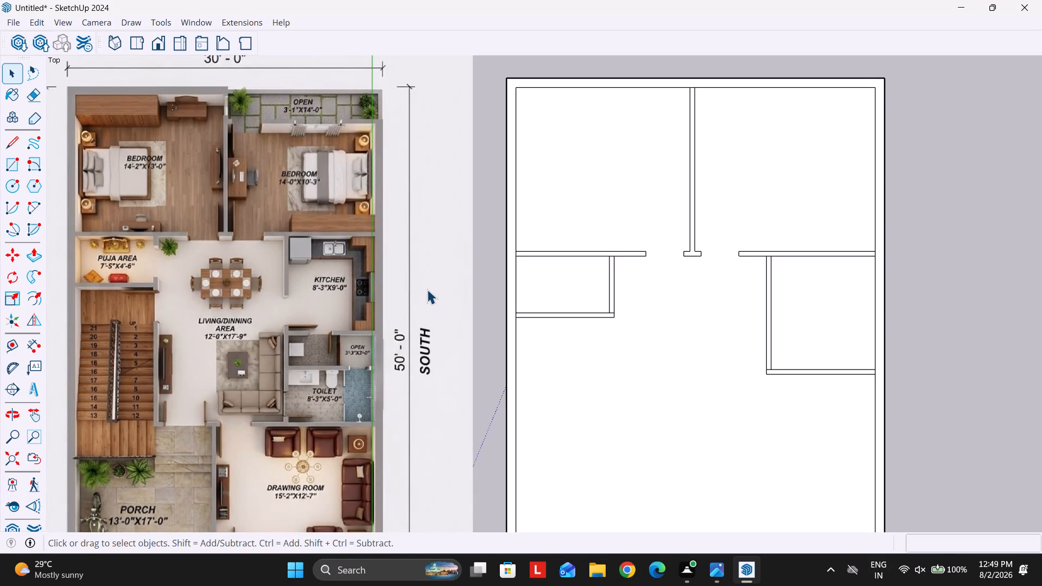
Examine the plan image for the layout and dimensions of the open area and toilet west of the kitchen.
scroll(296, 202, "down", 1)
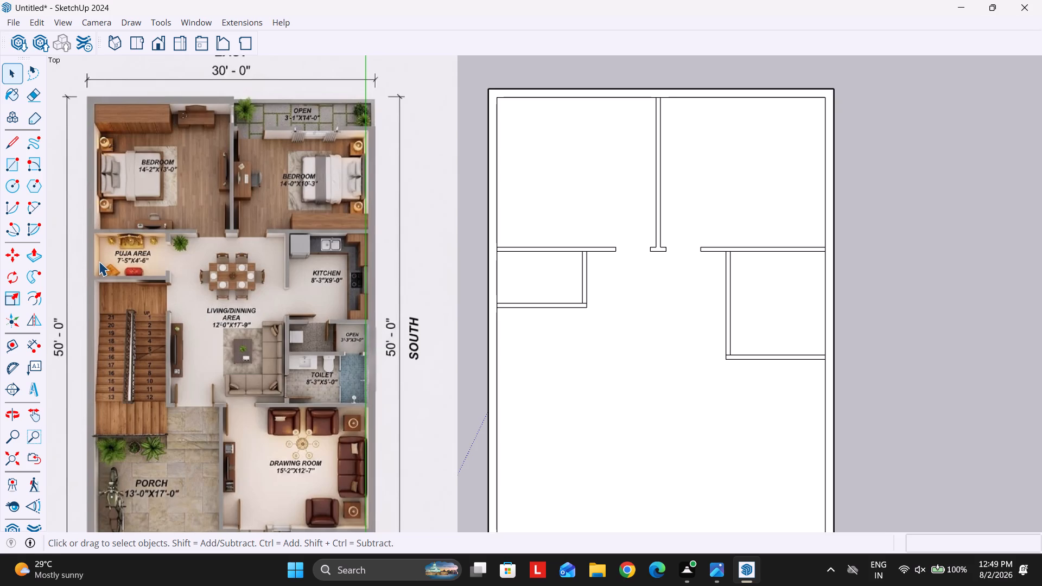
scroll(99, 261, "up", 6)
scroll(135, 260, "down", 3)
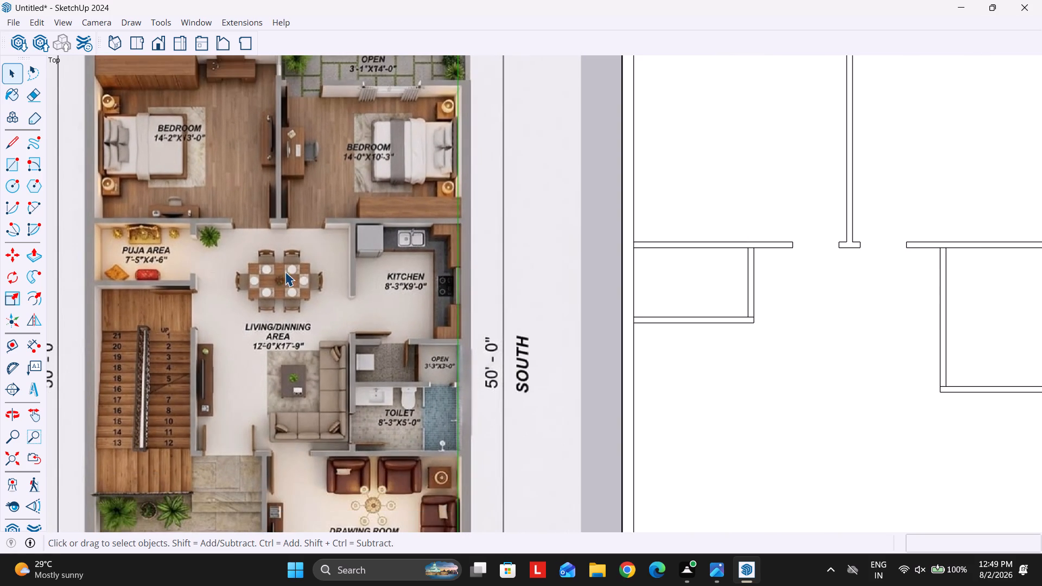
scroll(406, 288, "up", 3)
scroll(233, 237, "down", 2)
scroll(403, 390, "up", 2)
scroll(275, 190, "down", 2)
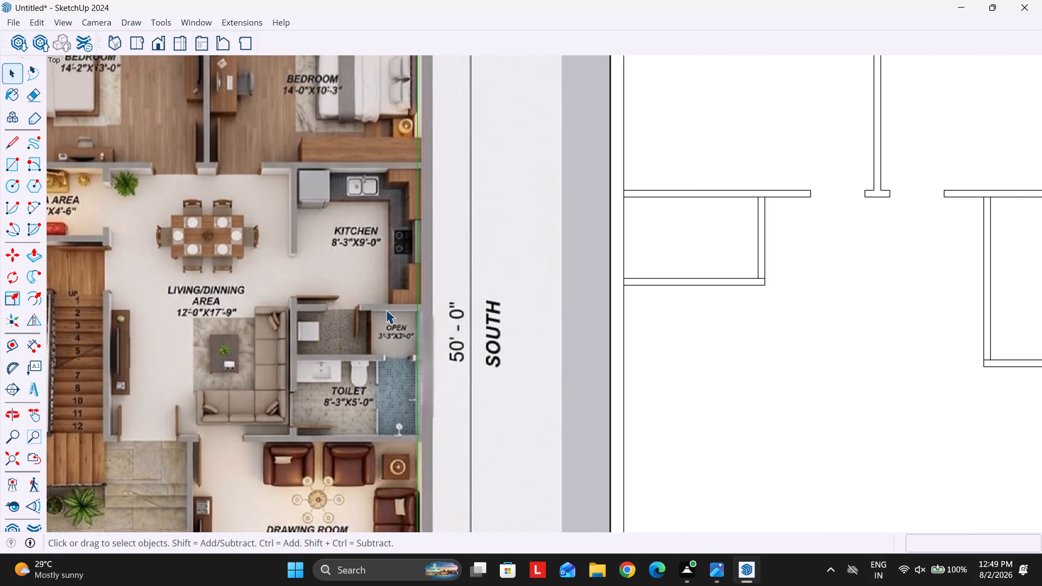
scroll(386, 312, "up", 3)
scroll(297, 226, "down", 2)
scroll(352, 364, "up", 4)
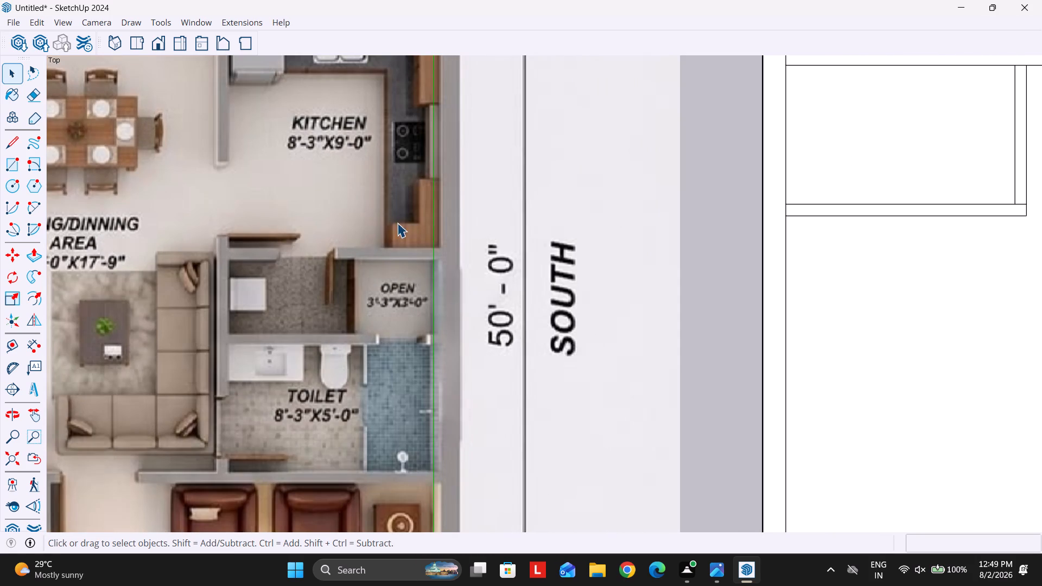
scroll(206, 238, "down", 3)
scroll(346, 279, "up", 5)
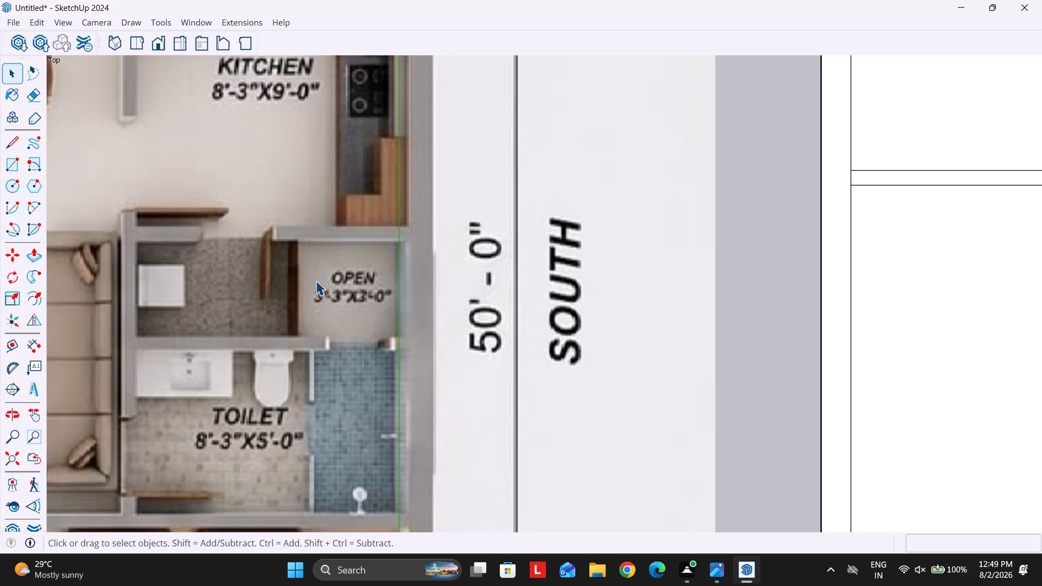
scroll(265, 246, "down", 14)
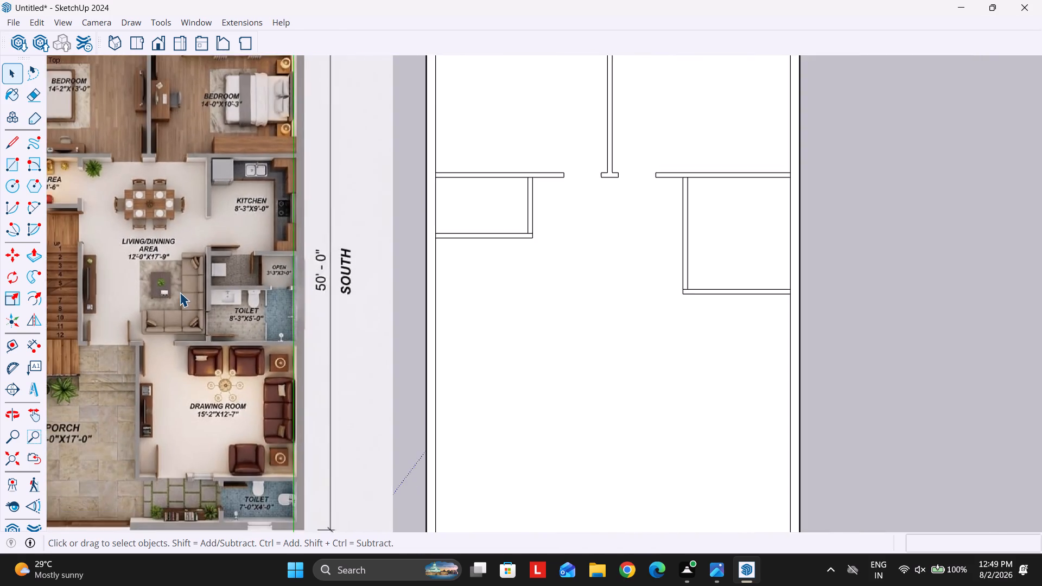
scroll(204, 278, "up", 7)
scroll(217, 269, "down", 3)
scroll(279, 272, "up", 5)
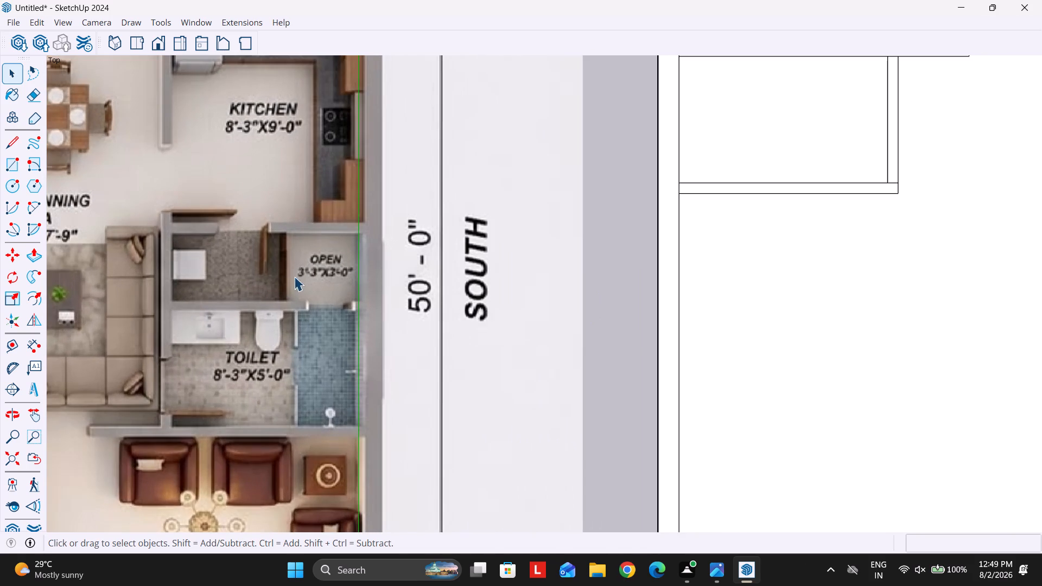
scroll(319, 269, "up", 2)
scroll(239, 276, "down", 11)
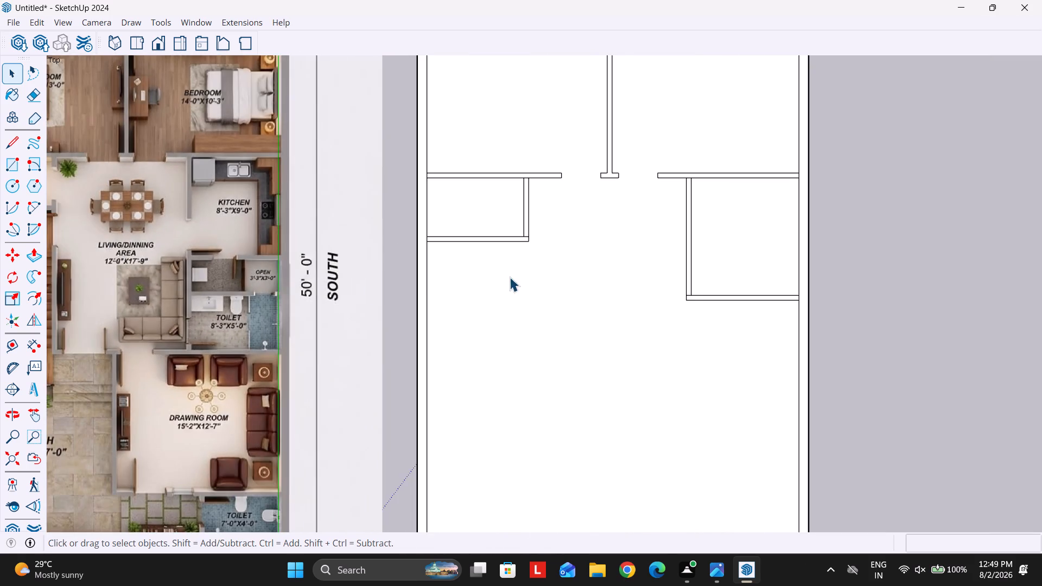
Place a guide 3' west of the kitchen's west wall and another 4.5" beyond it for the wall thickness.
scroll(660, 297, "down", 2)
scroll(788, 303, "up", 5)
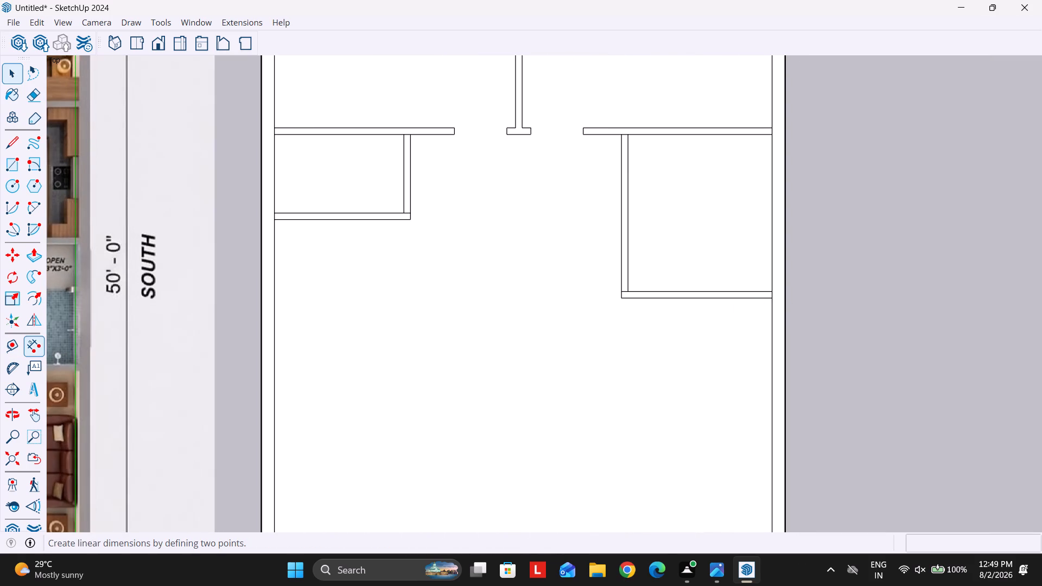
left_click(8, 344)
left_click(653, 301)
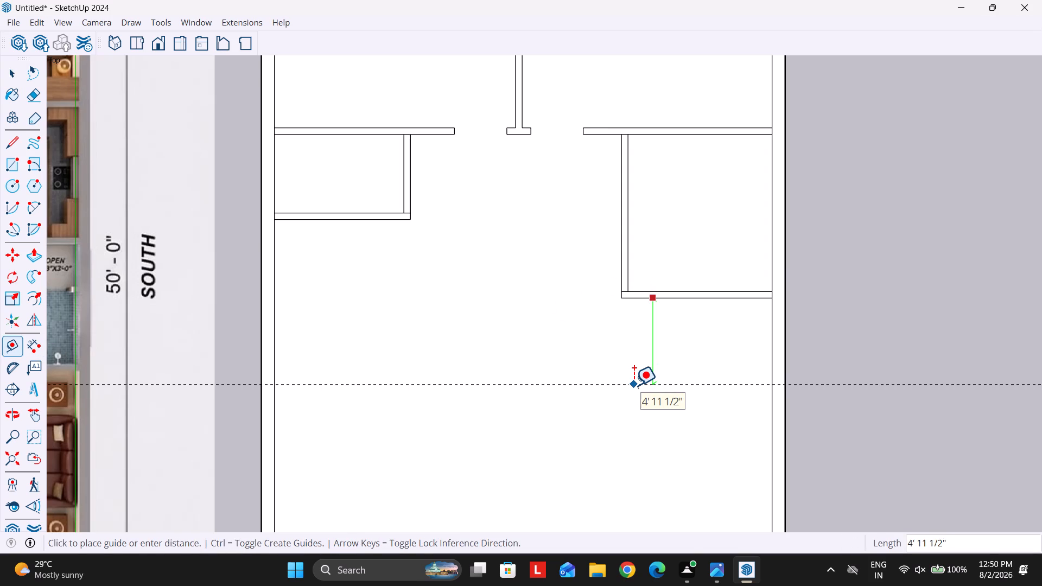
type("3'")
key("Return")
scroll(674, 276, "down", 3)
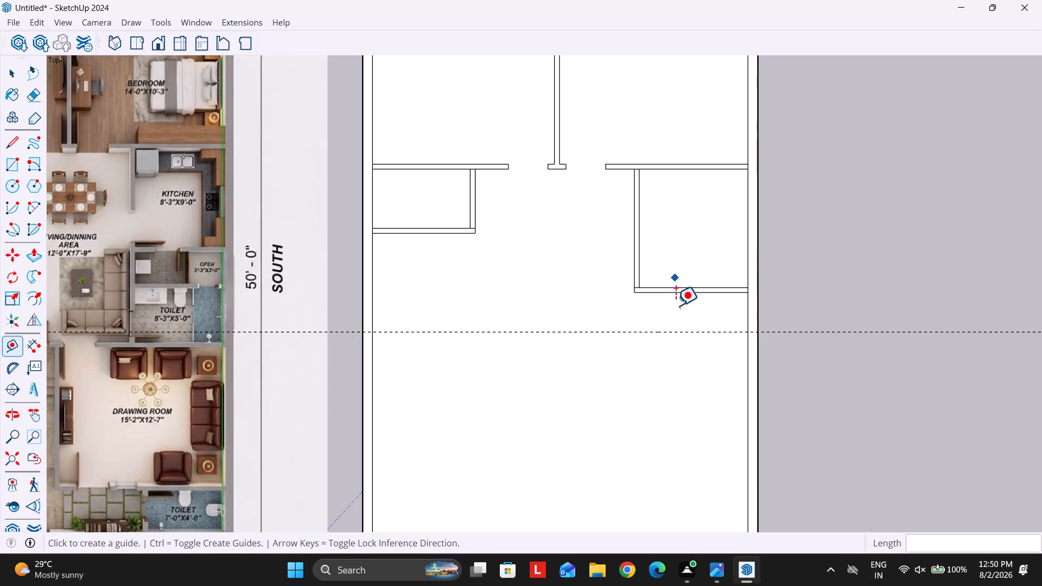
left_click(674, 329)
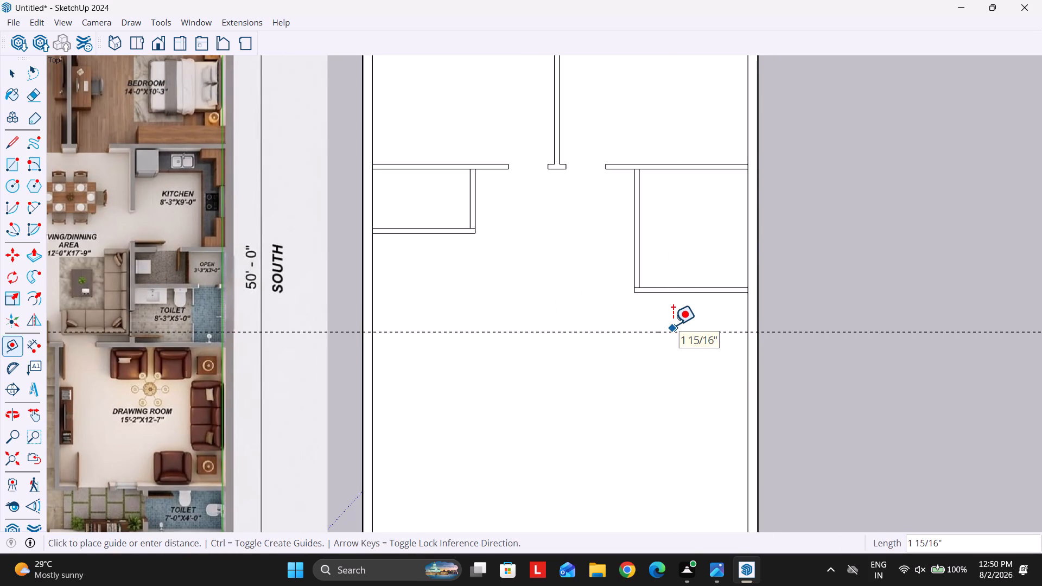
key("space")
type("T")
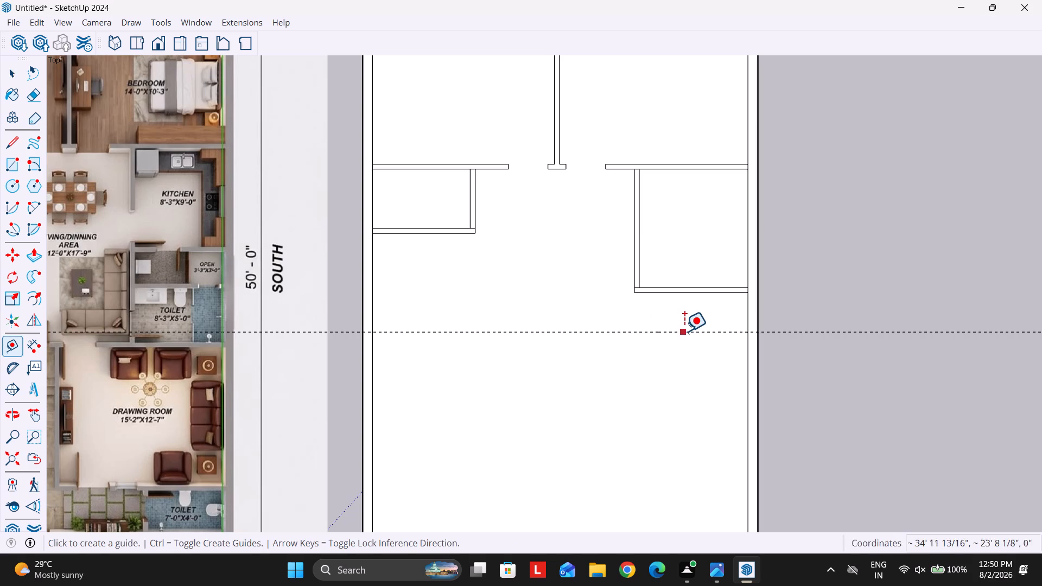
left_click(681, 330)
type("4.5")
key("Return")
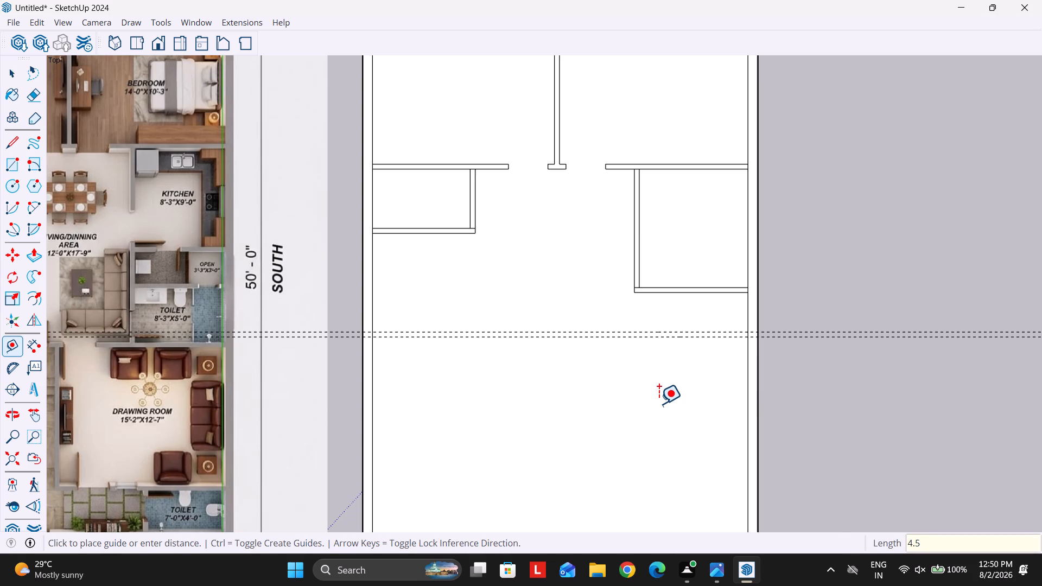
Place a guide 5' west of the outer open-area guide for the toilet, and another 4.5" beyond it.
scroll(677, 359, "up", 2)
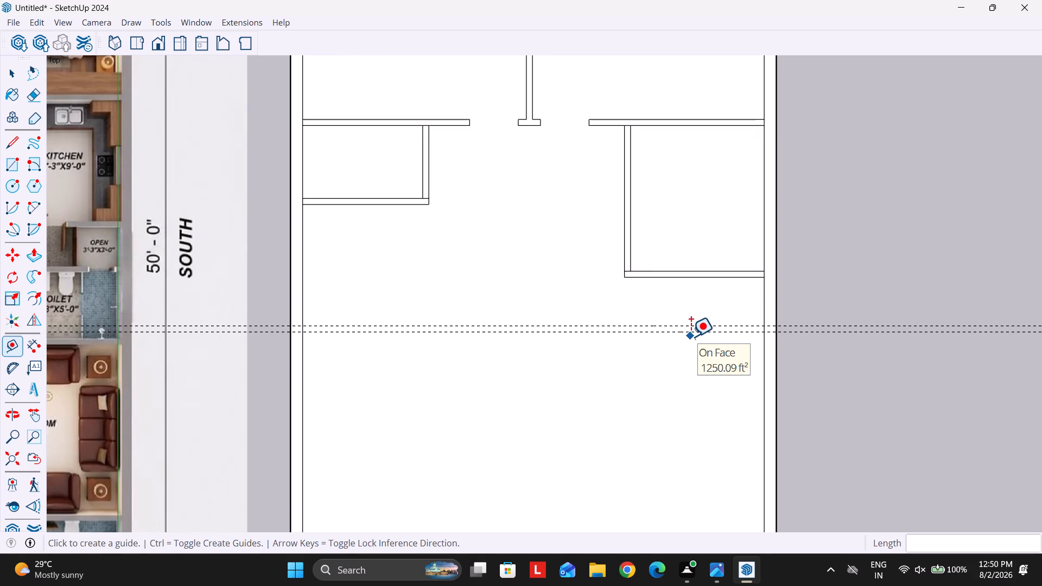
left_click(690, 335)
type("5'")
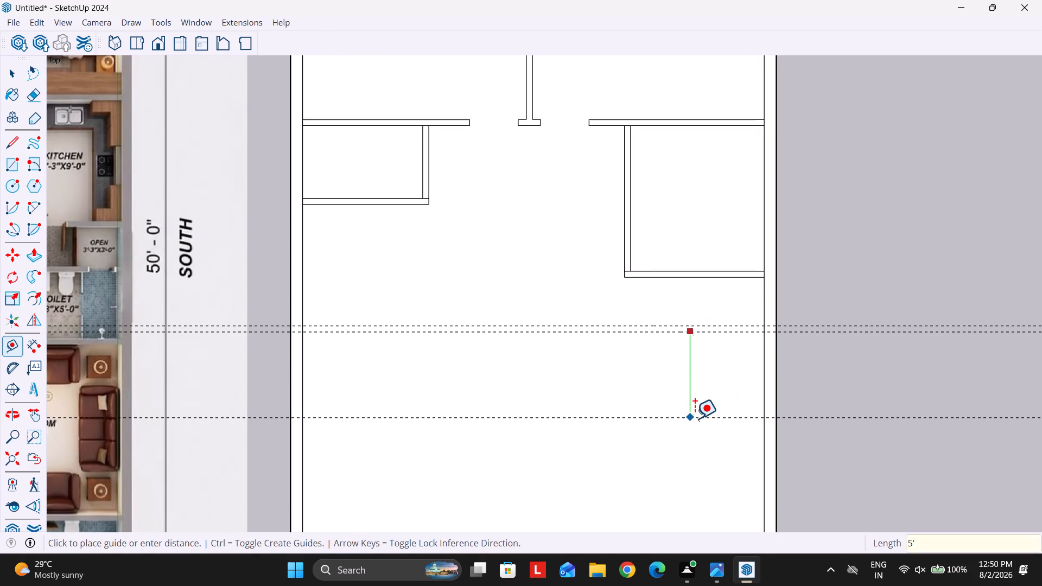
key("Return")
scroll(649, 319, "down", 6)
scroll(654, 412, "up", 3)
left_click(668, 360)
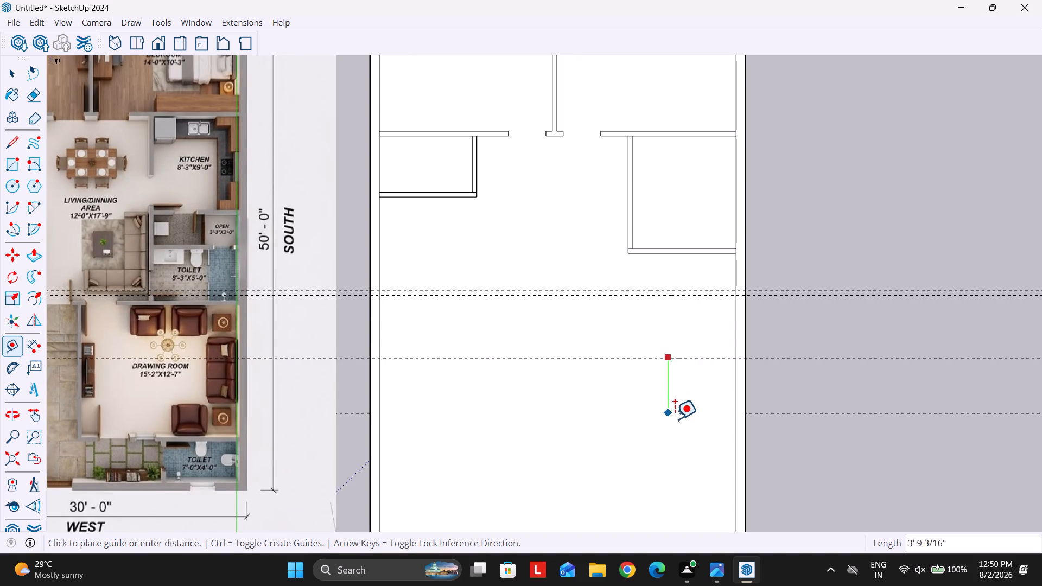
type("4.5")
key("Return")
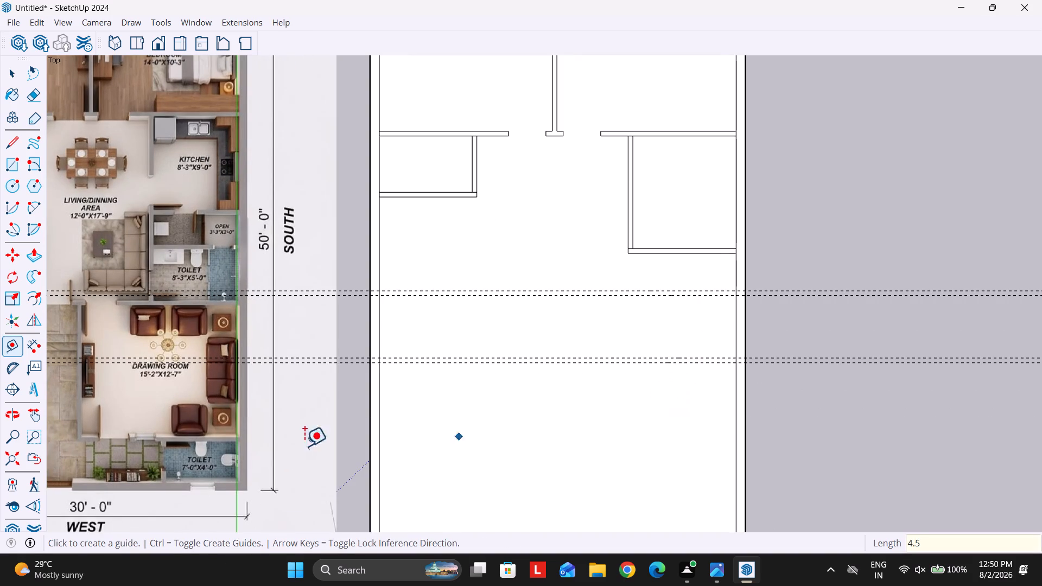
Place two guides along the kitchen north wall's faces, at 8' 7 1/2" from the south inner wall line and 4 1/2" back.
left_click(736, 267)
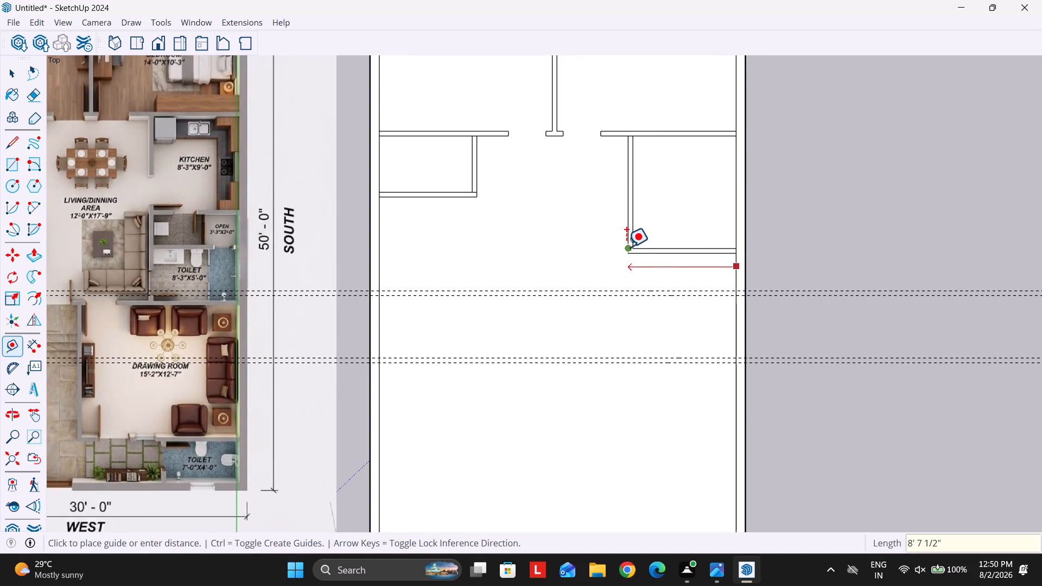
left_click(626, 247)
scroll(615, 257, "down", 2)
scroll(652, 276, "up", 5)
left_click(608, 267)
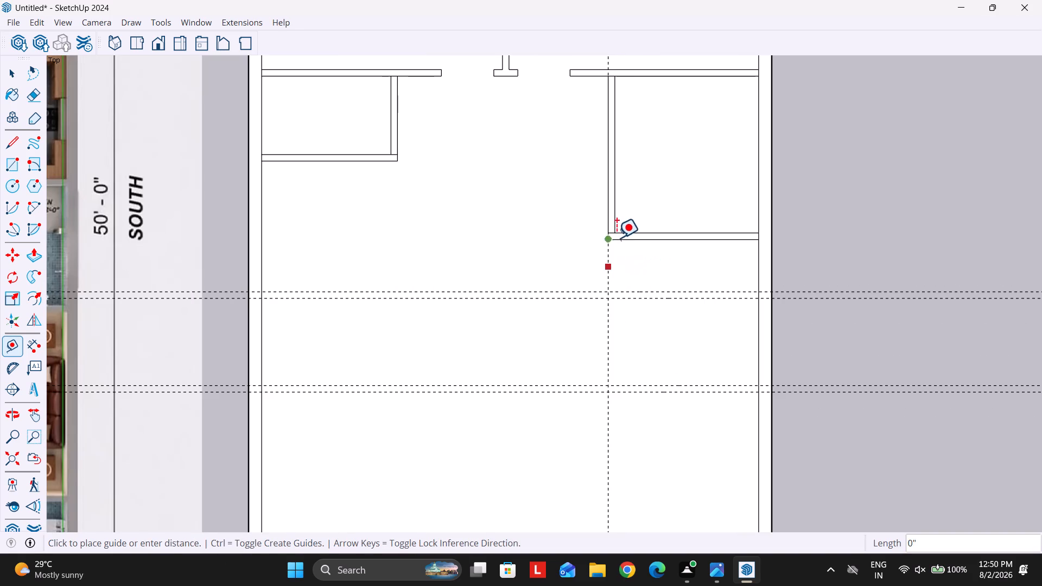
scroll(619, 275, "up", 3)
left_click(615, 215)
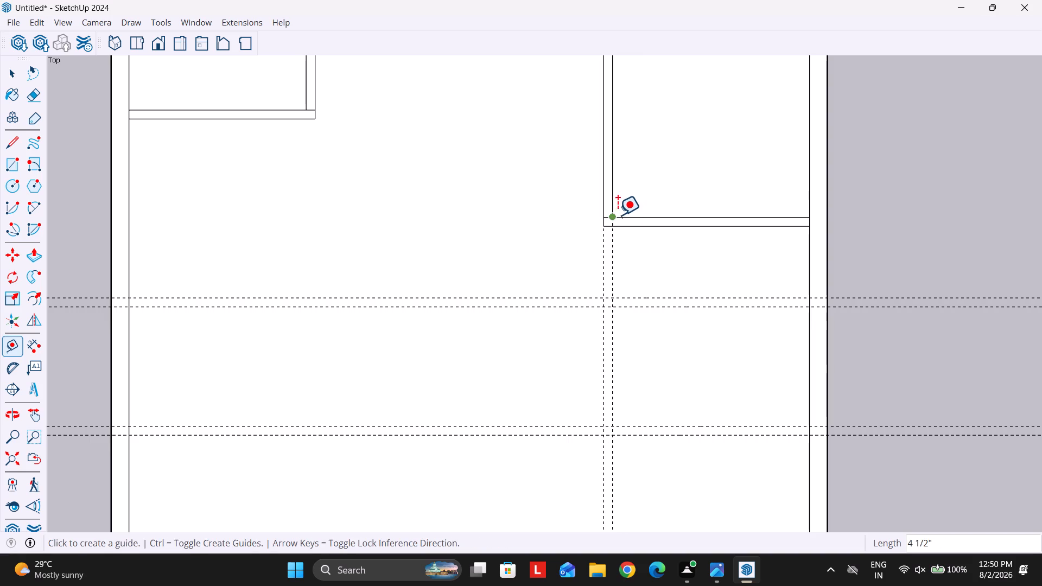
Draw the north wall rectangle from the kitchen's northwest corner to the toilet's outermost west guide.
left_click(15, 164)
scroll(628, 261, "up", 4)
scroll(589, 161, "down", 15)
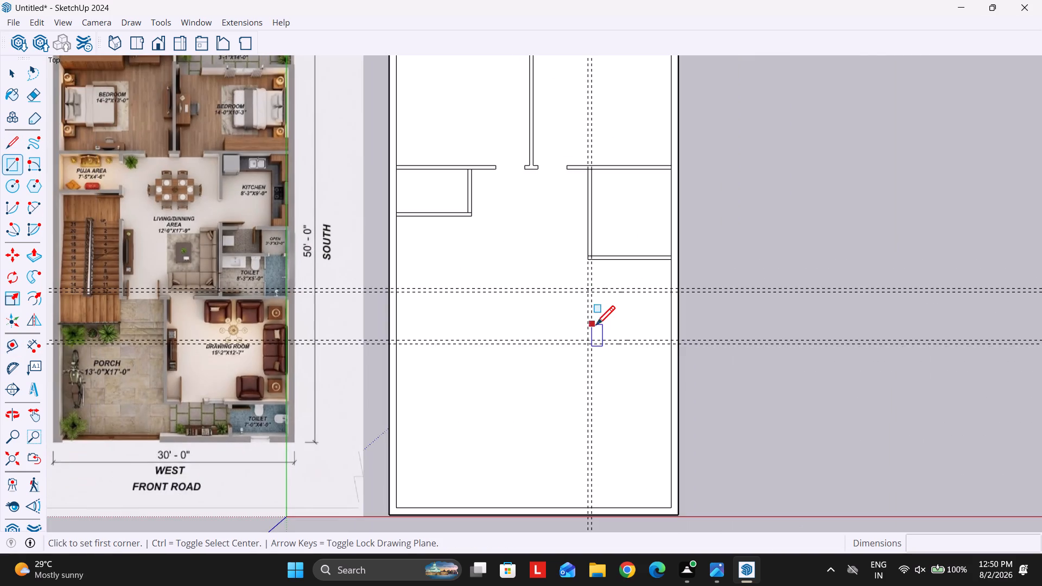
scroll(596, 348, "up", 2)
scroll(574, 303, "up", 1)
scroll(572, 251, "up", 2)
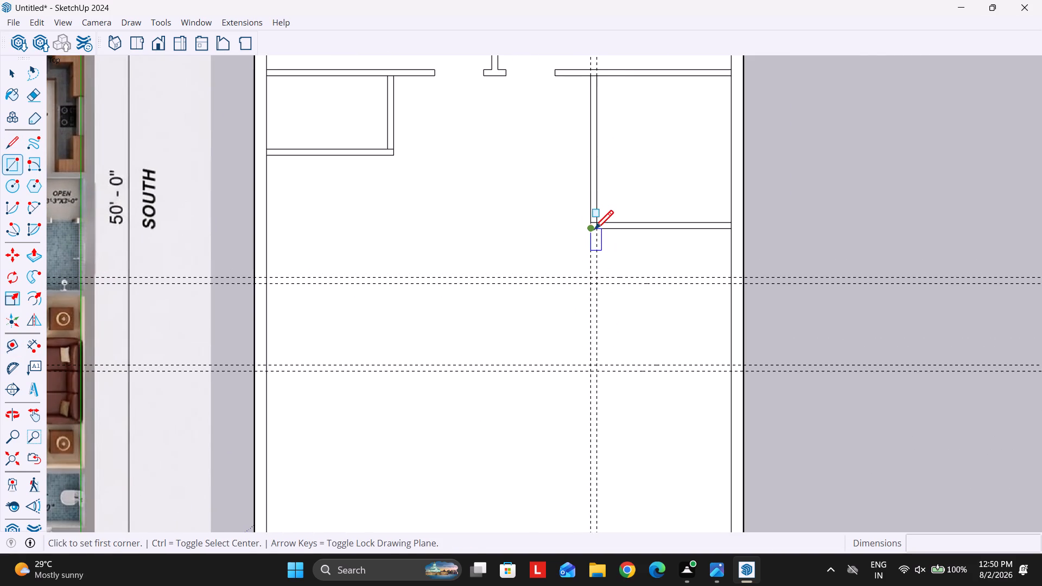
left_click(594, 229)
scroll(617, 366, "up", 4)
left_click(592, 371)
Draw the two cross-wall rectangles, 4 1/2" by 8' 7 1/2", on the toilet's west side and between the toilet and open area.
scroll(583, 369, "up", 1)
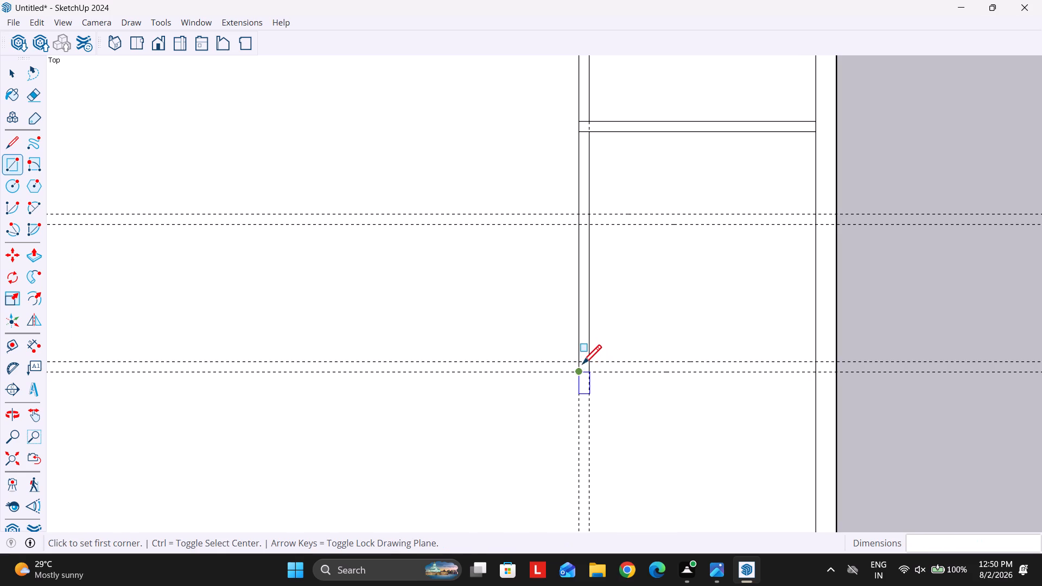
left_click(581, 363)
left_click(818, 371)
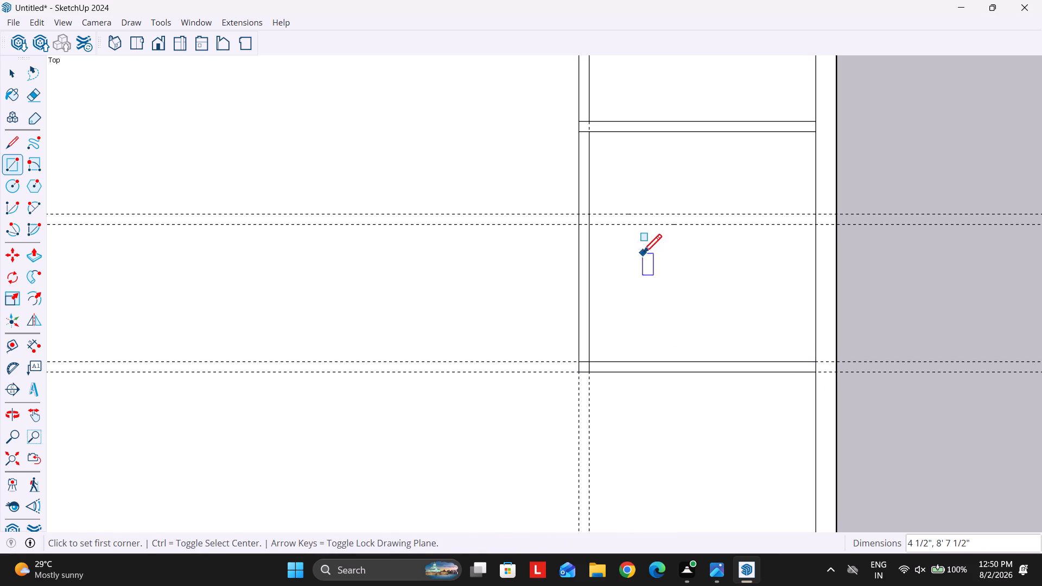
left_click(581, 213)
left_click(817, 224)
Erase the six guides around the toilet and open-area walls.
scroll(676, 273, "down", 9)
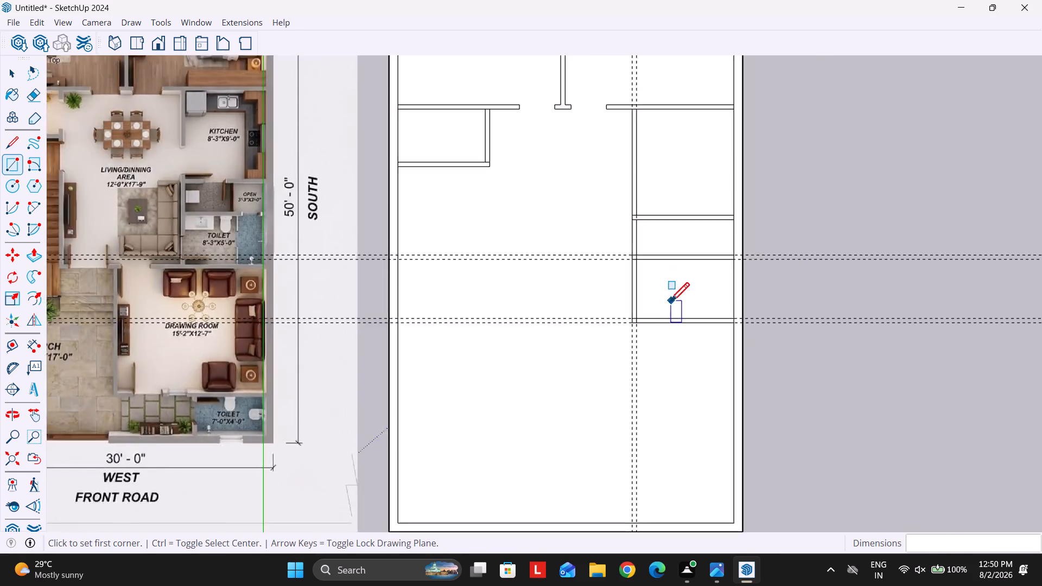
scroll(670, 301, "down", 4)
left_click(37, 100)
left_click_drag(780, 235, 806, 351)
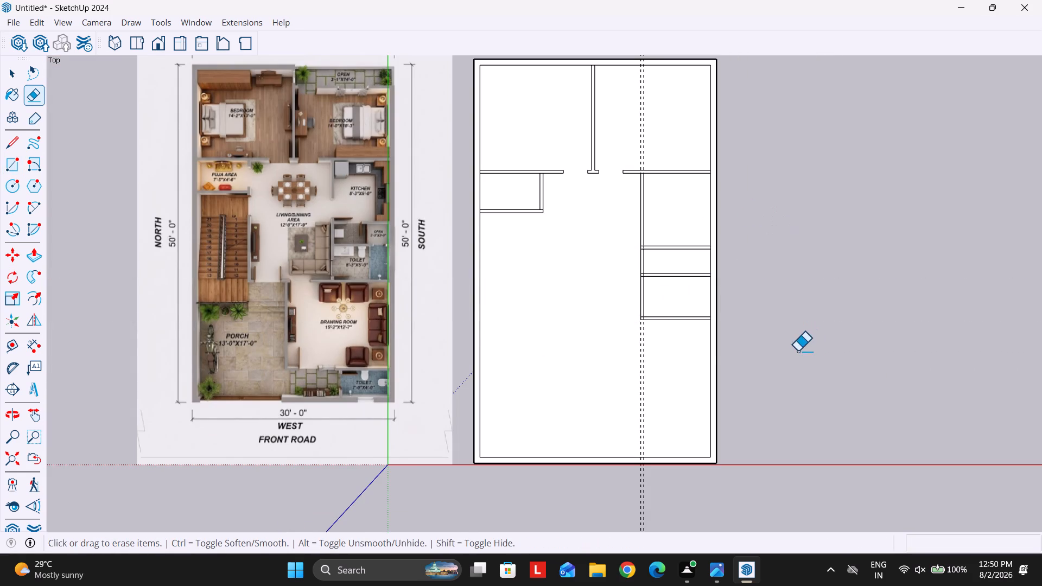
left_click_drag(659, 375, 599, 364)
Place a guide 12'7" west of the toilet's west wall for the drawing room, following the plan image.
scroll(625, 232, "up", 3)
scroll(644, 276, "down", 4)
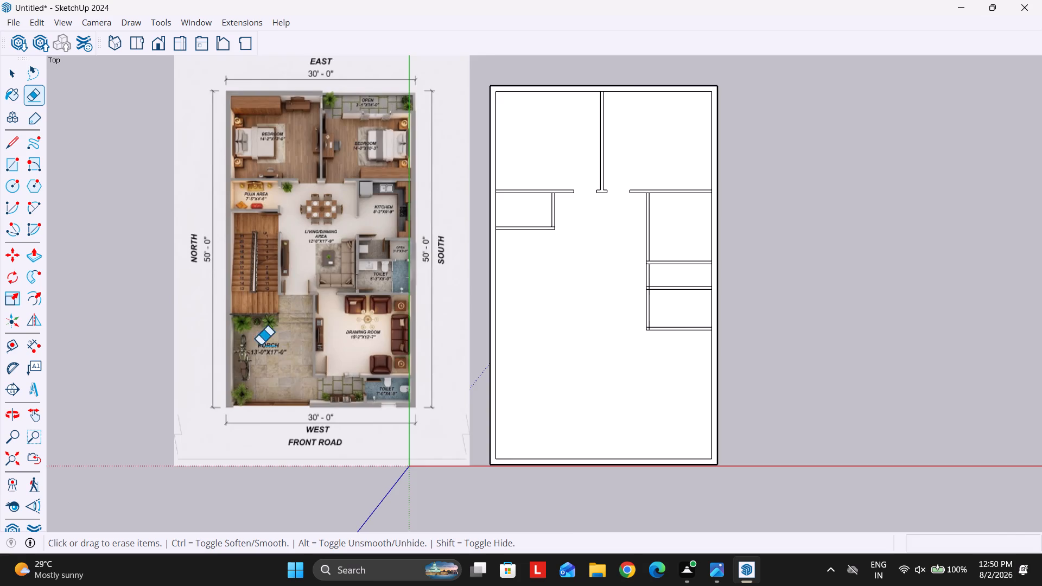
scroll(247, 311, "up", 5)
scroll(278, 307, "down", 3)
scroll(392, 387, "up", 10)
scroll(315, 335, "down", 2)
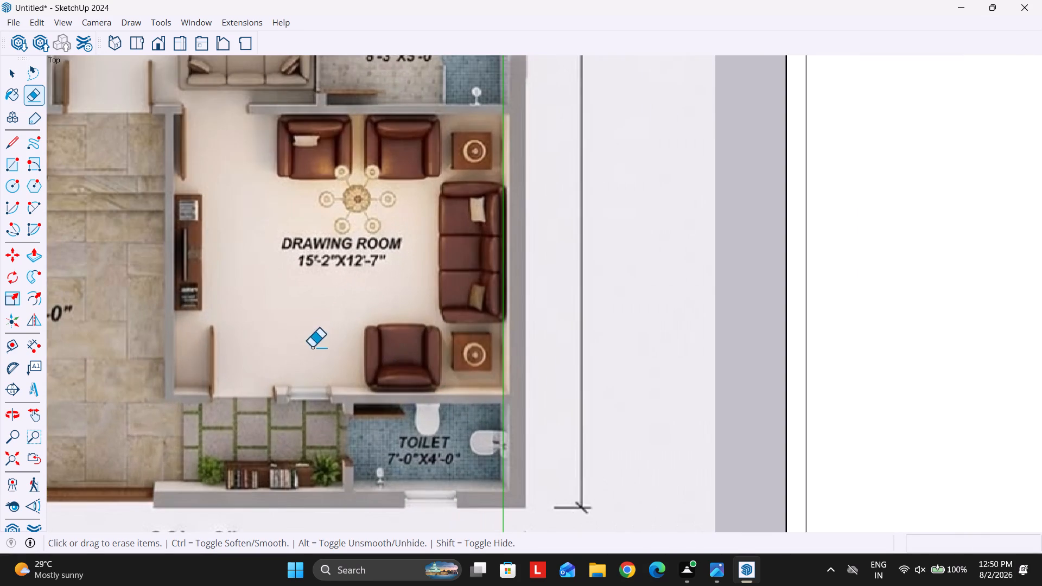
scroll(312, 347, "down", 10)
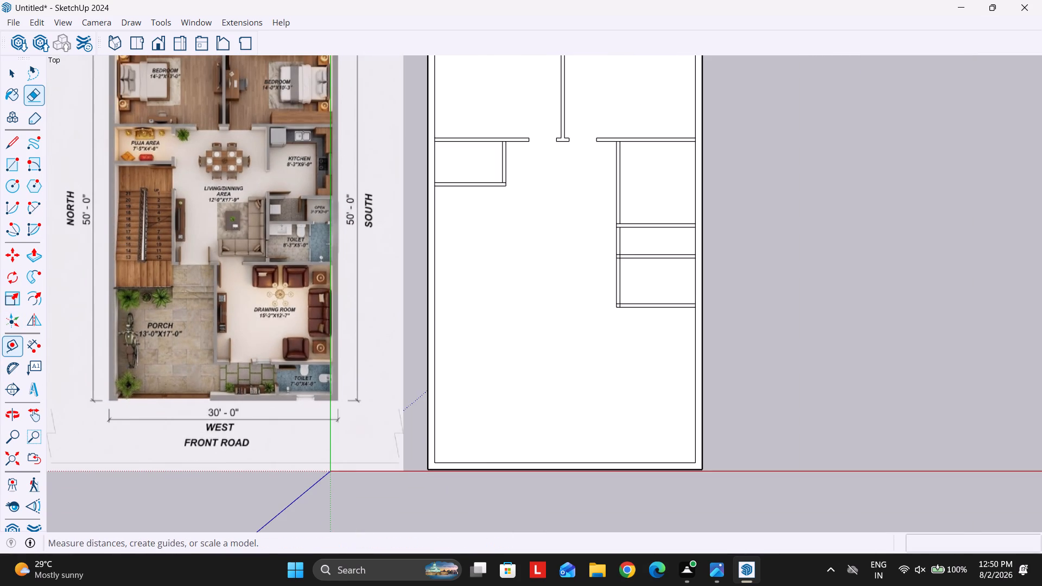
left_click(10, 342)
scroll(725, 368, "up", 7)
left_click(595, 267)
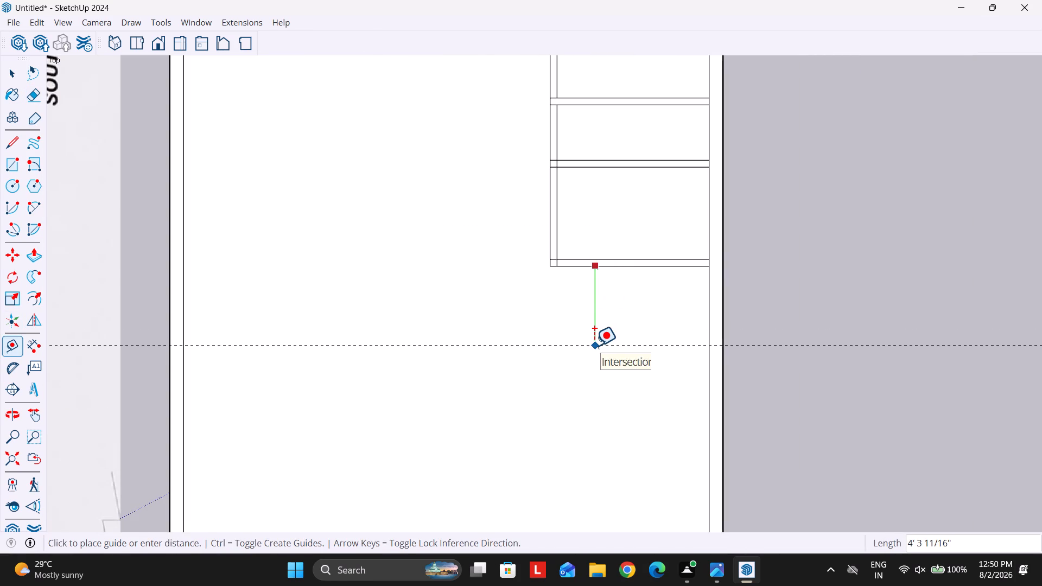
type("12'7")
key("Return")
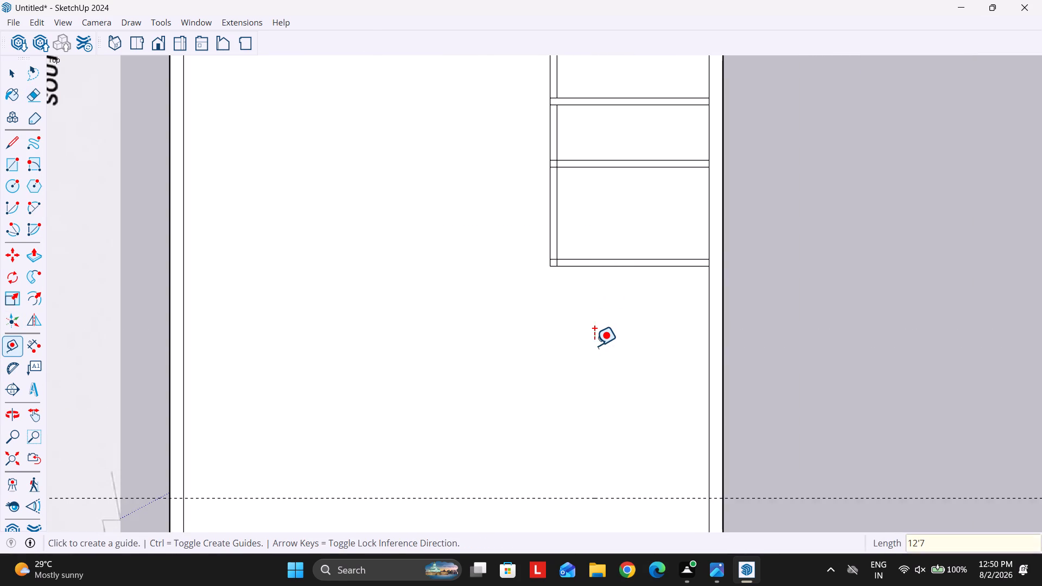
Place a second guide 9" west of the drawing room guide for the wall thickness.
scroll(545, 297, "down", 5)
scroll(561, 453, "up", 1)
left_click(581, 419)
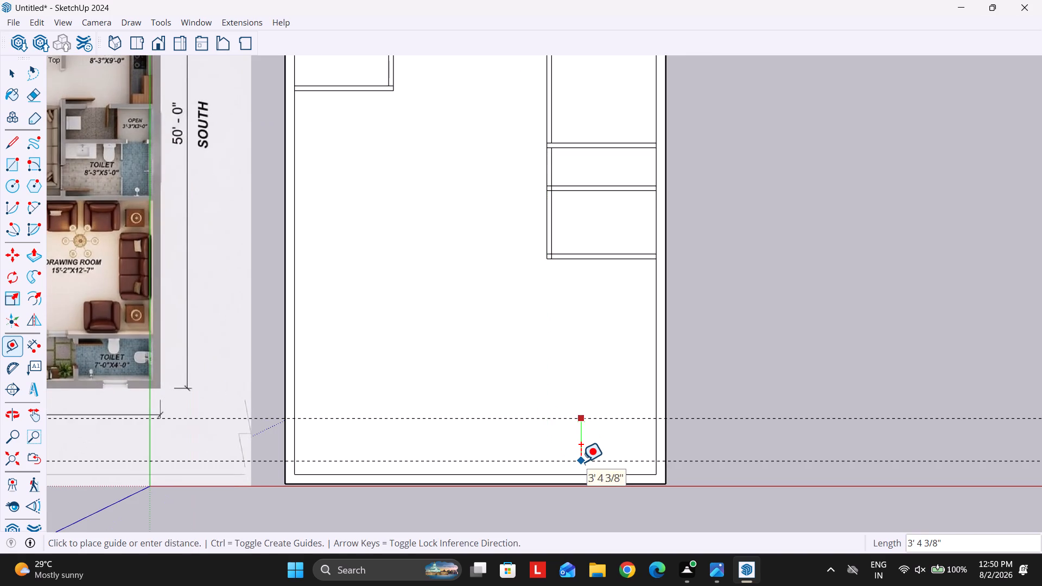
key("9")
key("Return")
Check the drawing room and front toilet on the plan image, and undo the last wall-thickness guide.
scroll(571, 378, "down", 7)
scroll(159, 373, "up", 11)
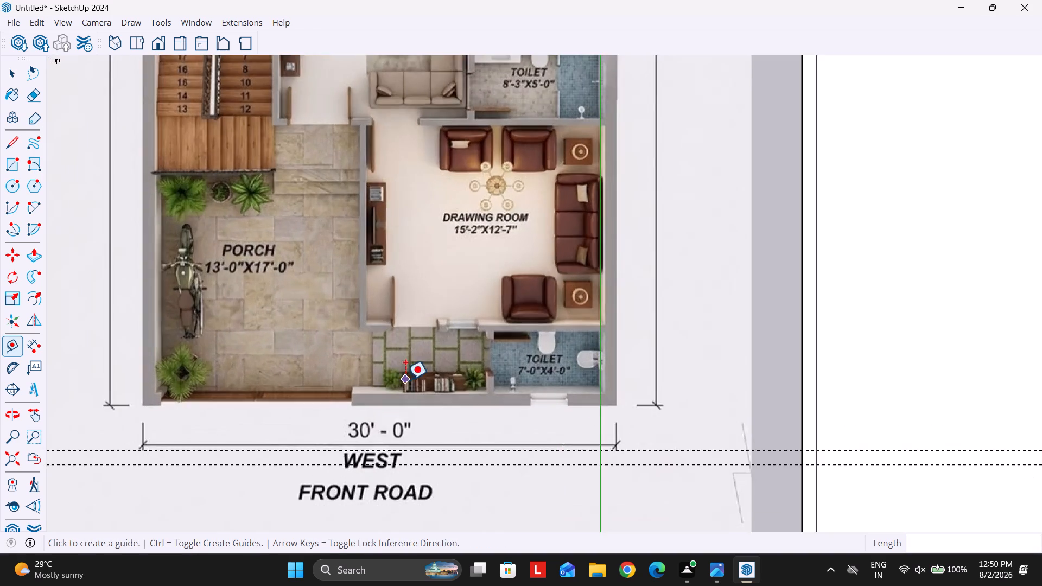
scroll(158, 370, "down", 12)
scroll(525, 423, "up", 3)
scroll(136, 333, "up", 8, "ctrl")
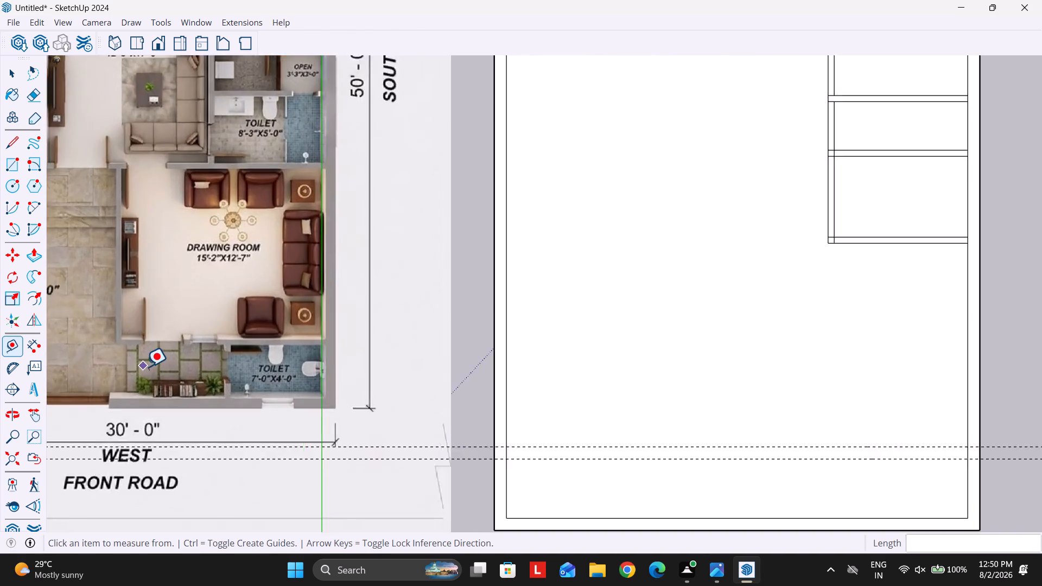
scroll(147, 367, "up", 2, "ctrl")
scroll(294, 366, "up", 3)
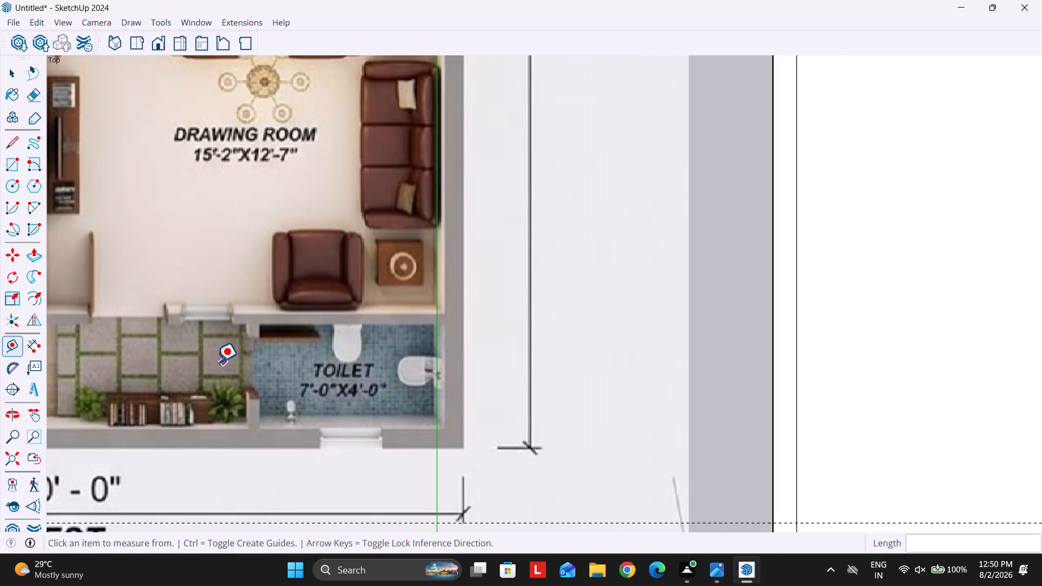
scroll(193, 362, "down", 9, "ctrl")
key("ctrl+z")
Place a guide 9" west of the drawing room guide for the wall thickness.
scroll(191, 353, "down", 3)
scroll(653, 416, "up", 5)
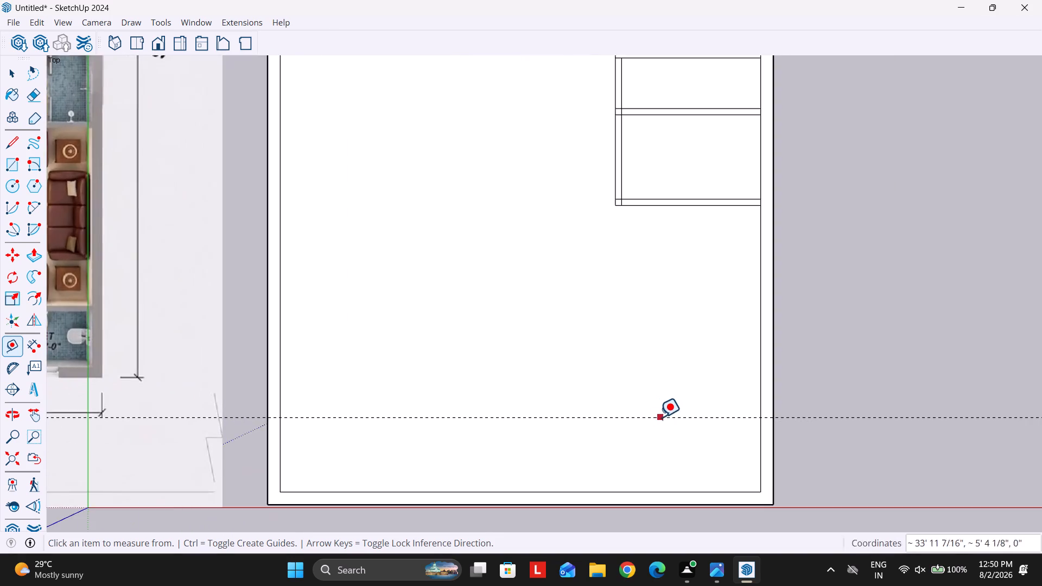
scroll(660, 417, "up", 2)
left_click(658, 417)
key("9")
key("Return")
scroll(633, 363, "down", 1)
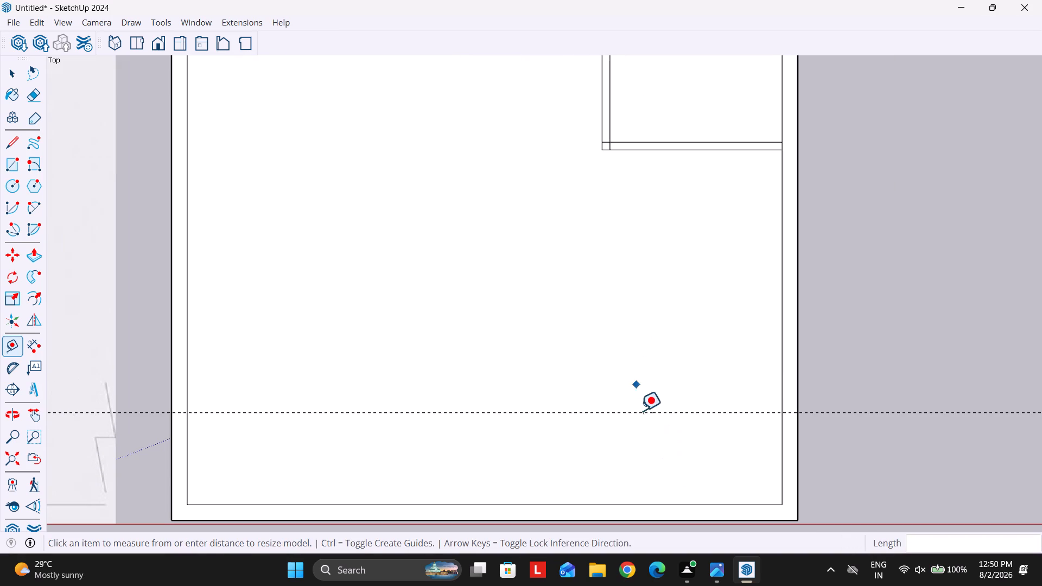
key("t")
left_click(657, 412)
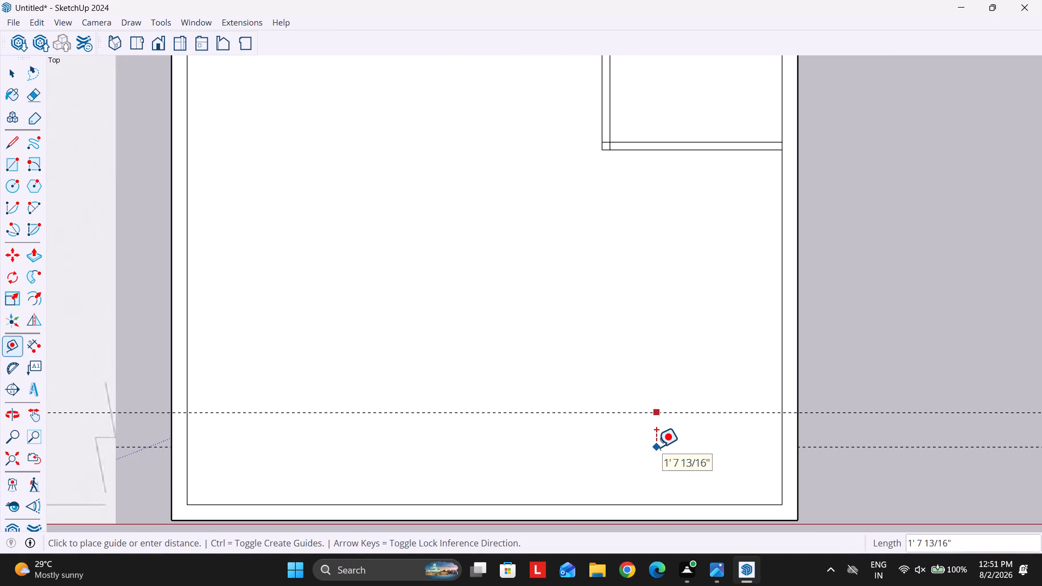
key("9")
key("Return")
Place a guide aligned with the south face of the bedroom dividing wall and a second one 4.5" north of it.
scroll(640, 384, "down", 8)
scroll(676, 369, "up", 4)
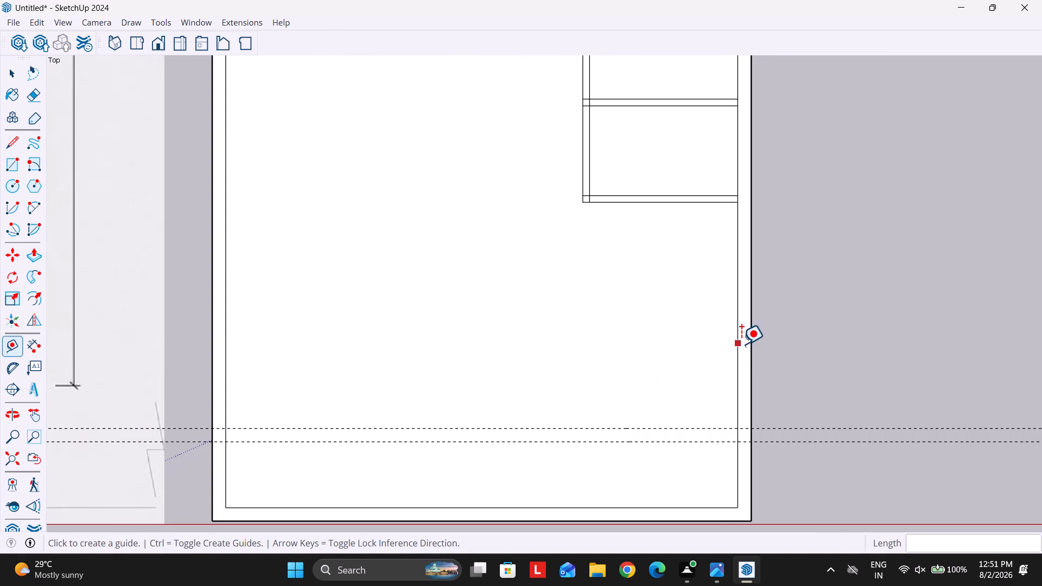
left_click(741, 344)
scroll(744, 377, "down", 9)
scroll(263, 335, "up", 4)
scroll(351, 353, "down", 3)
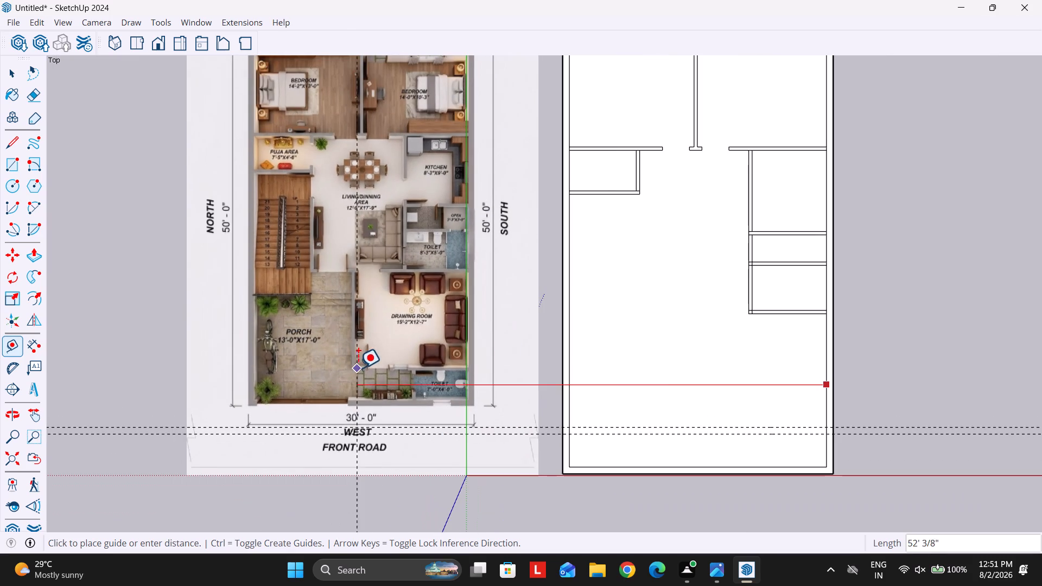
left_click(698, 140)
scroll(704, 285, "up", 5)
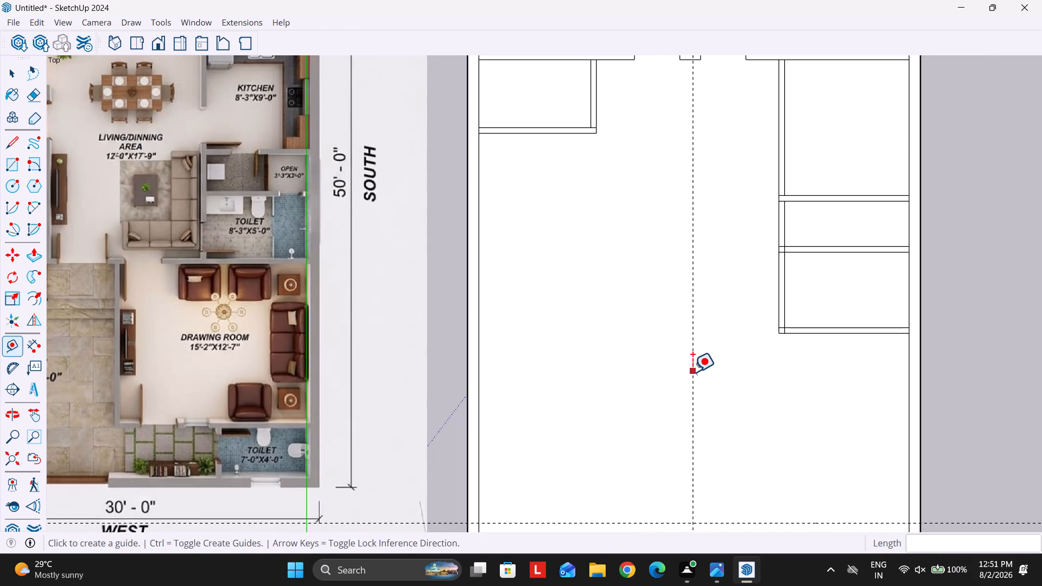
left_click(696, 374)
type("4.5")
key("Return")
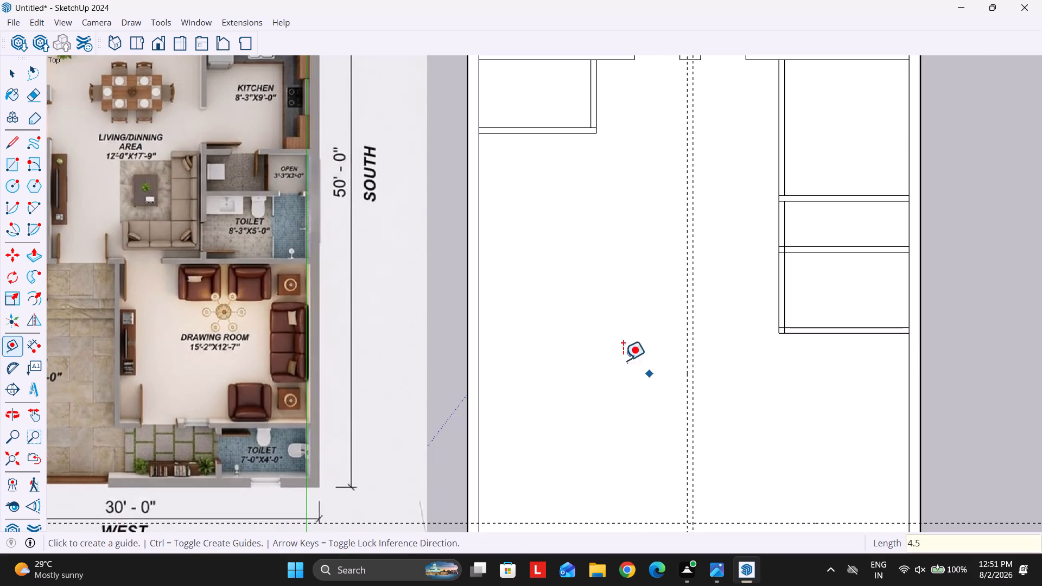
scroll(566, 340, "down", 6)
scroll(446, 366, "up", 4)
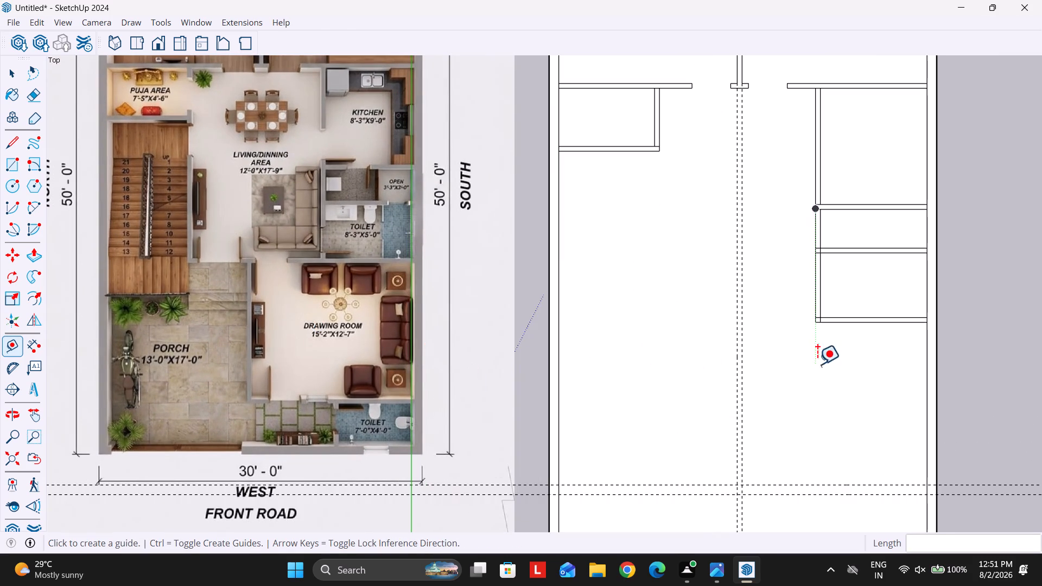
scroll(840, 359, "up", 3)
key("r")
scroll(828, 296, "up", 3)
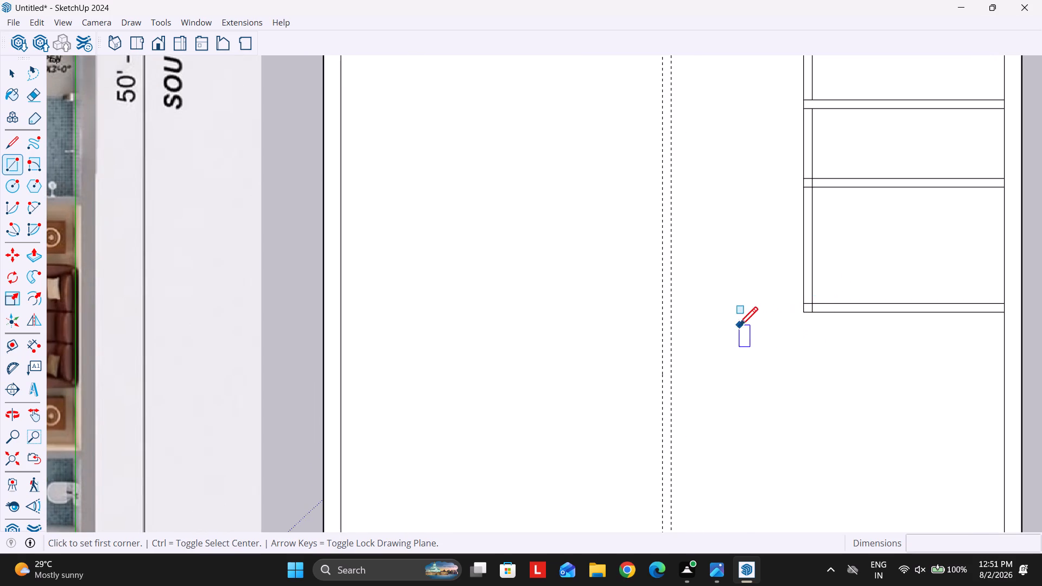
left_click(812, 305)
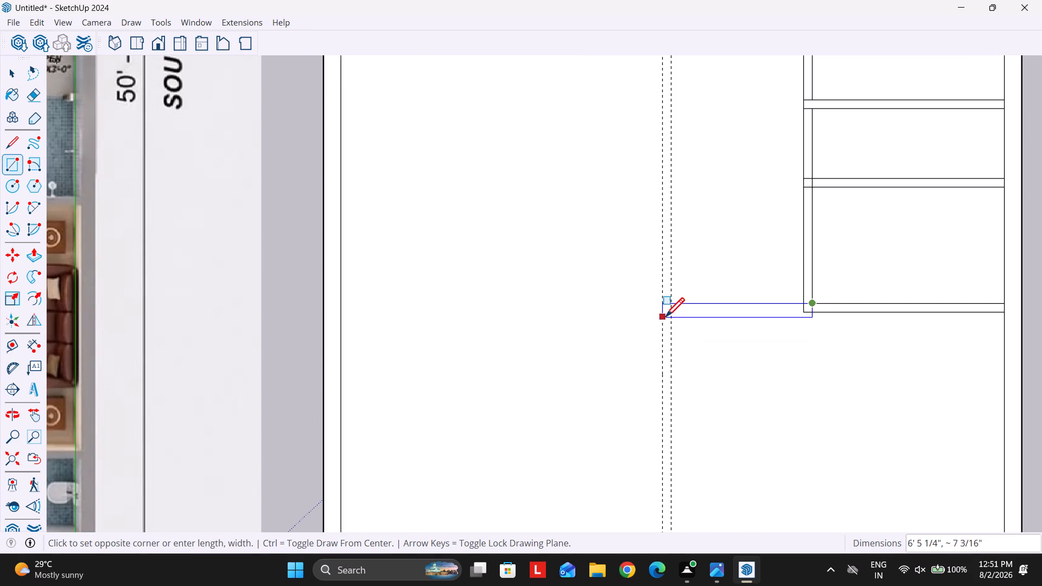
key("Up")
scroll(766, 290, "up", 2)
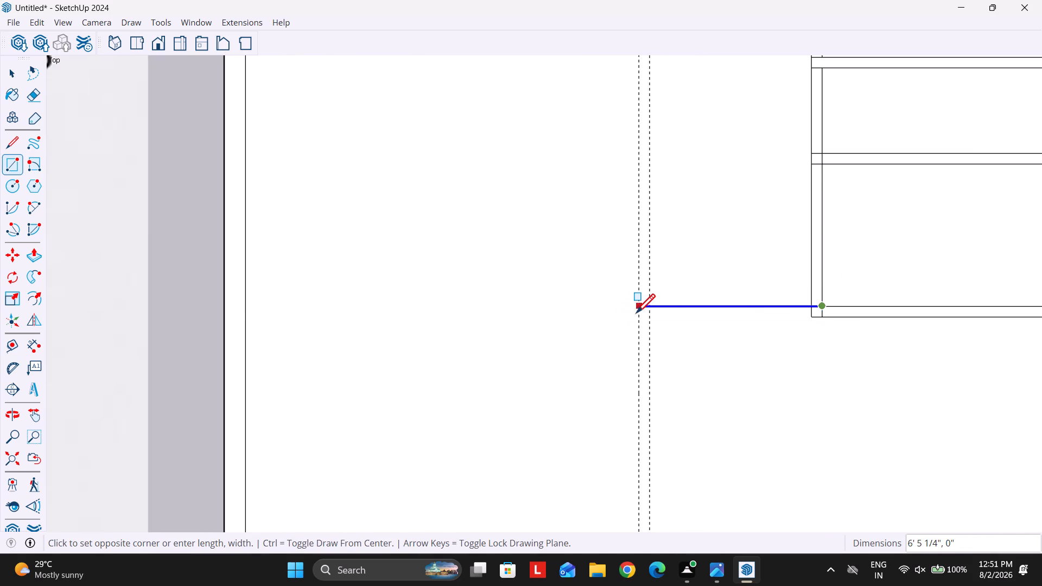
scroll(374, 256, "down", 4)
Draw the wall rectangle from the toilet's west wall north to the farther guide, using a new guide along that wall's west face.
key("t")
scroll(570, 349, "down", 5)
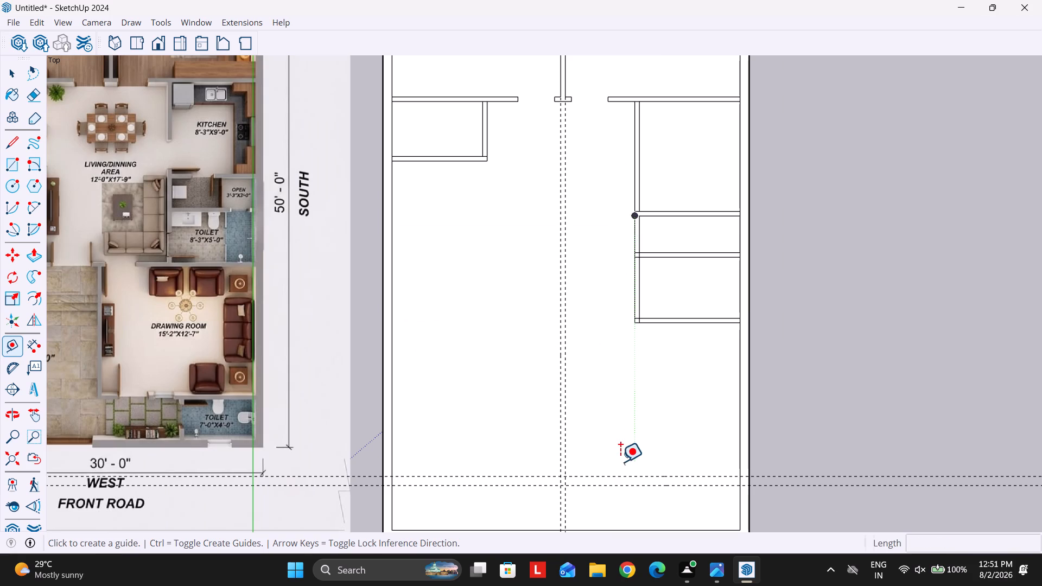
left_click(603, 475)
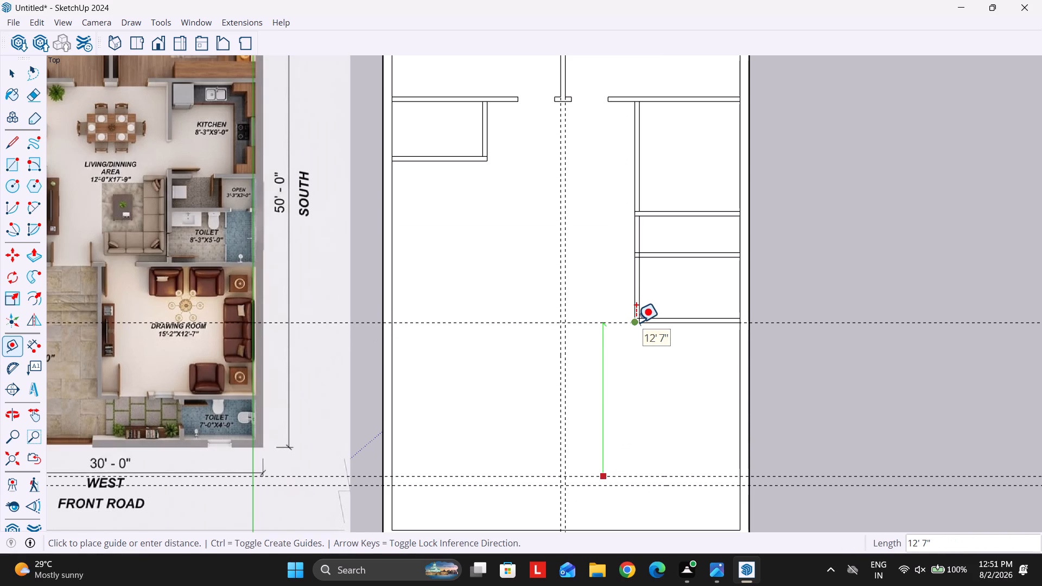
left_click(636, 322)
key("space")
key("r")
scroll(607, 323, "up", 7)
left_click(537, 323)
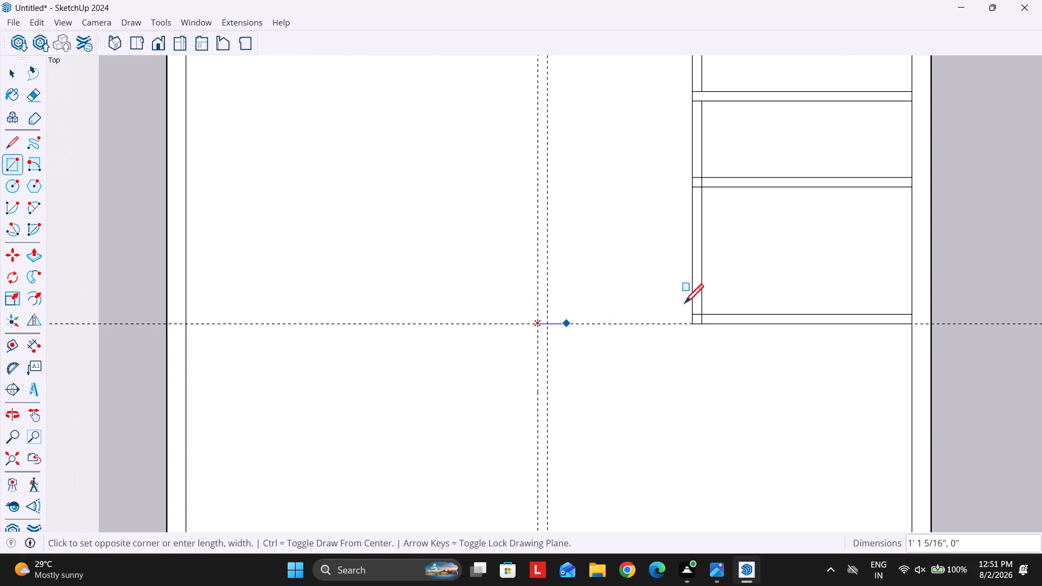
left_click(695, 312)
Draw the drawing room's north wall rectangle, 4 1/2" thick, between the two lengthwise guides down to the westernmost guide.
scroll(612, 240, "down", 4)
scroll(568, 311, "up", 1)
left_click(562, 289)
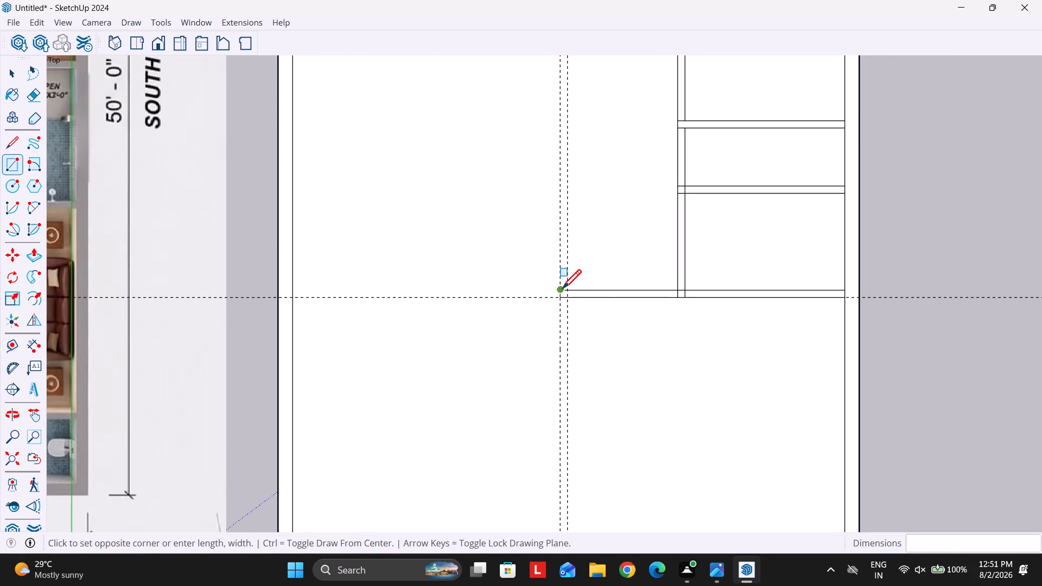
scroll(564, 214, "down", 4)
scroll(582, 425, "up", 4)
left_click(557, 462)
Draw the drawing room's west wall rectangle between the two 9"-spaced guides, from the north wall to the outer south wall.
left_click(545, 443)
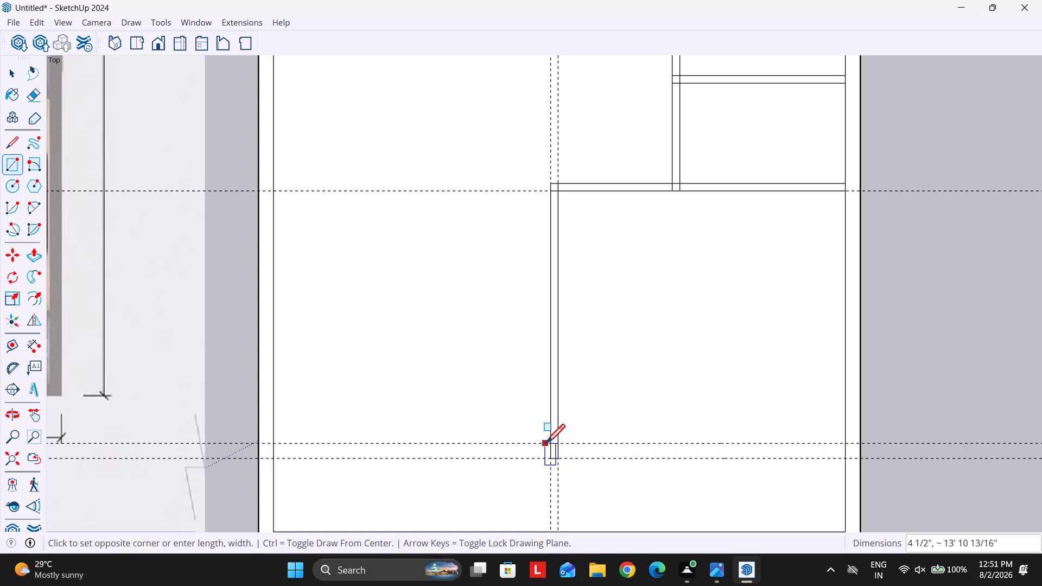
key("Escape")
left_click(550, 440)
key("Escape")
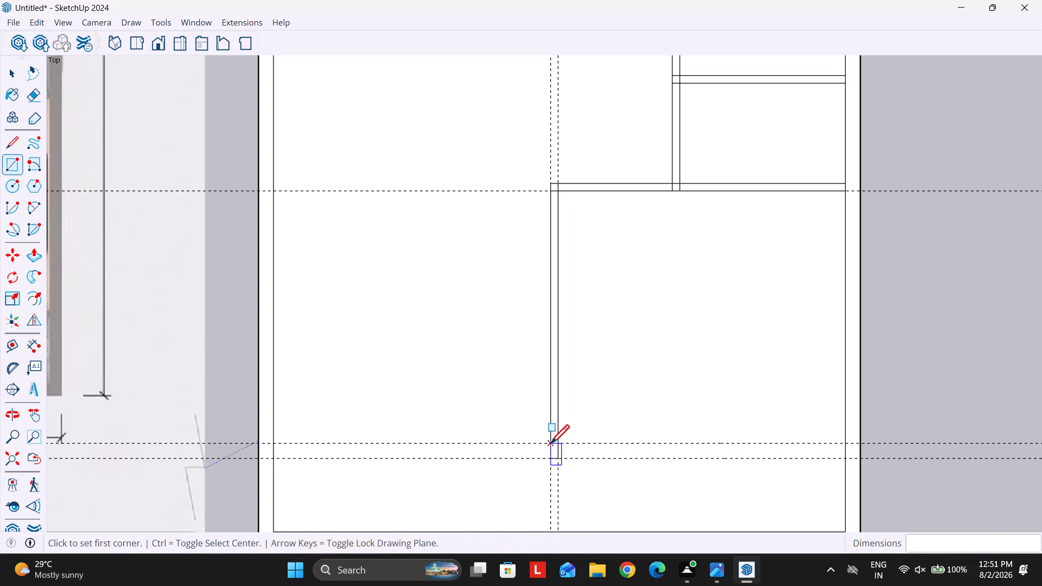
left_click(549, 443)
left_click(846, 459)
scroll(778, 341, "down", 8)
key("Escape")
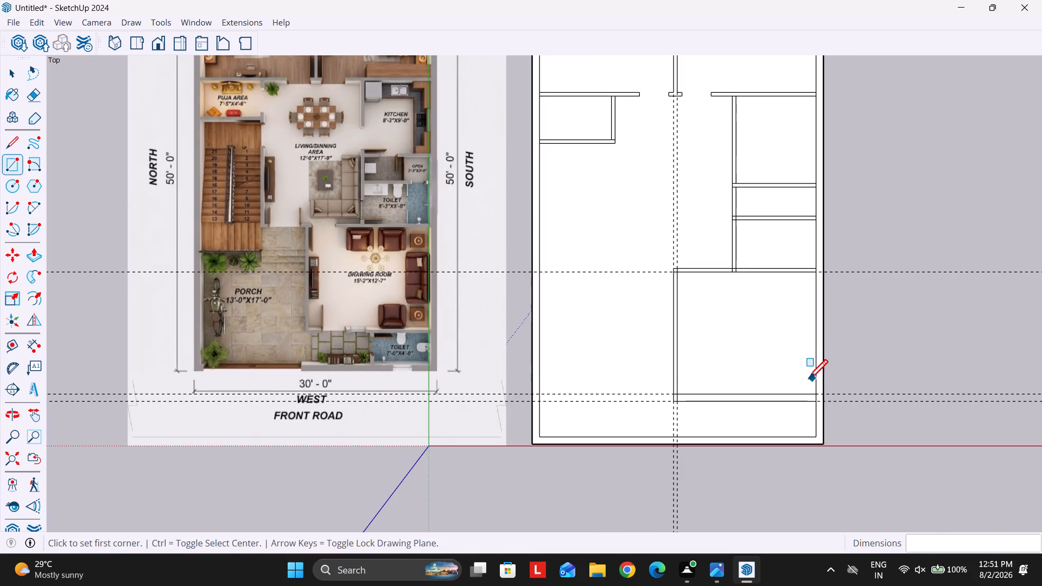
Move the outer edge of the drawing room's north wall 4.5" north to thicken the wall.
scroll(260, 298, "up", 11)
scroll(263, 352, "down", 13)
key("space")
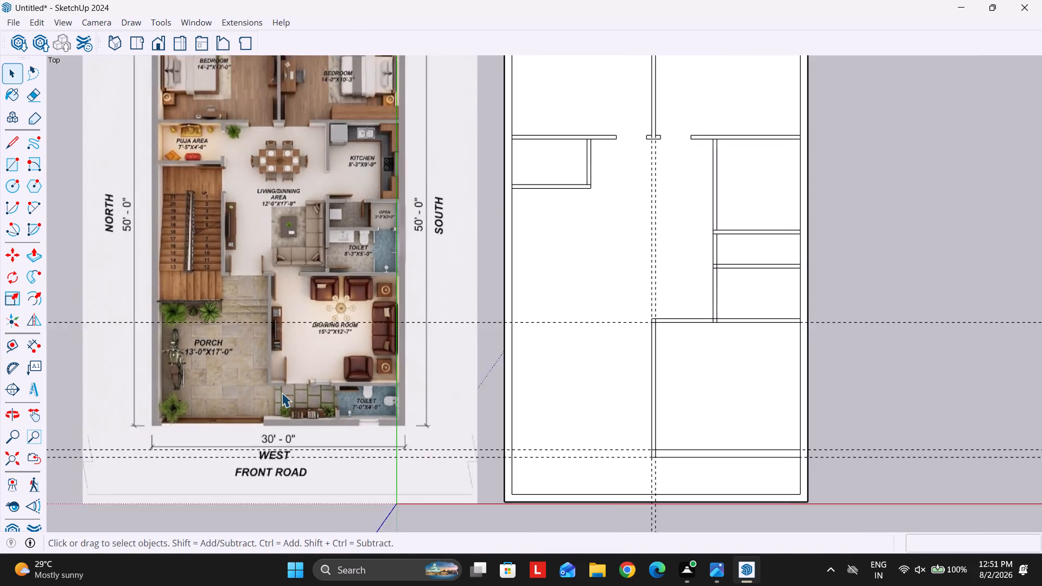
scroll(623, 399, "up", 8)
left_click(619, 376)
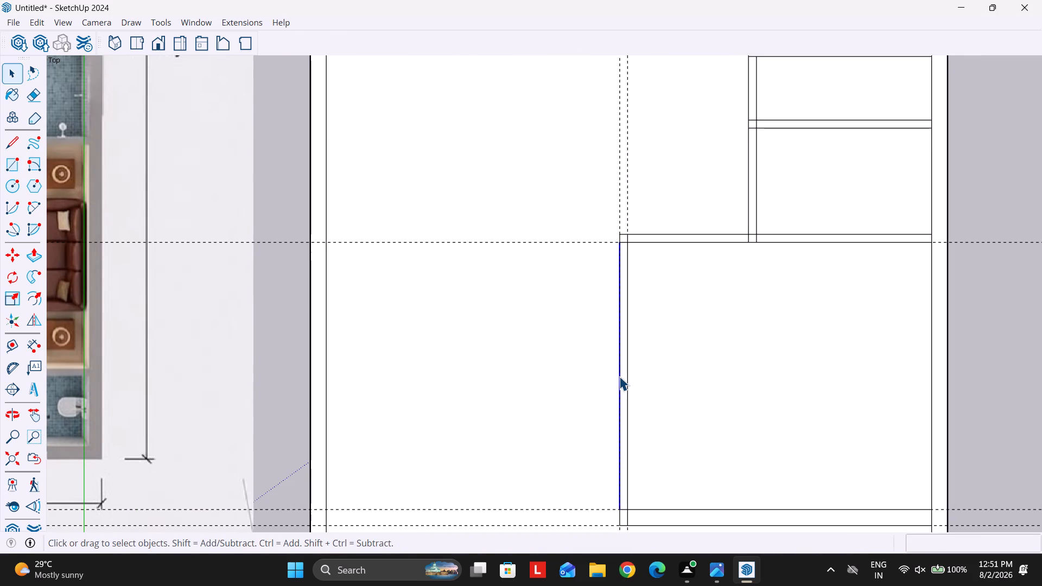
key("m")
left_click(619, 376)
type("4.5")
key("Return")
key("space")
Erase the slanted edges at both ends of the moved north wall edge.
scroll(613, 218, "up", 11)
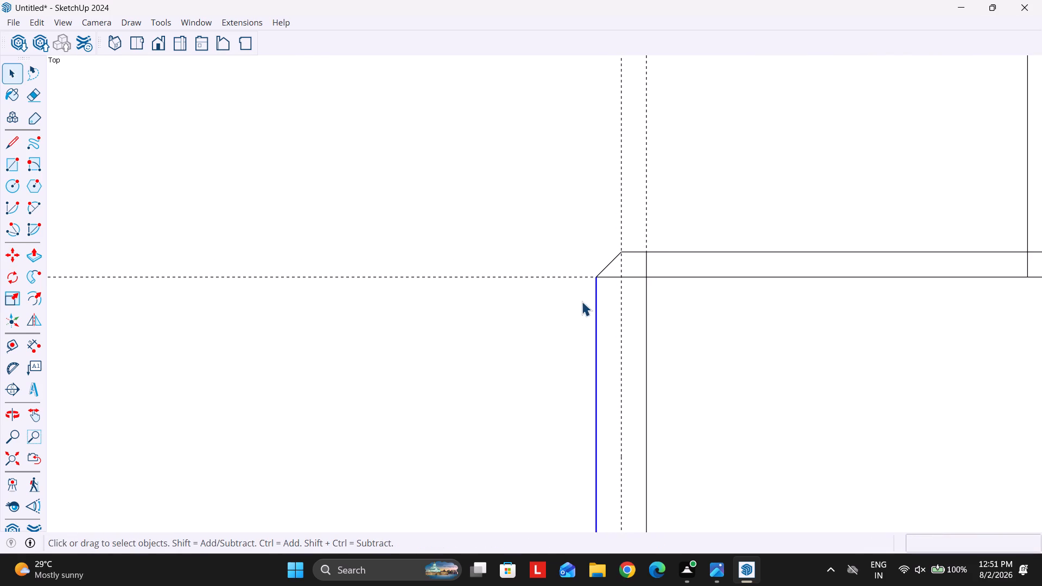
key("e")
left_click(604, 271)
scroll(598, 196, "down", 15)
scroll(605, 453, "up", 8)
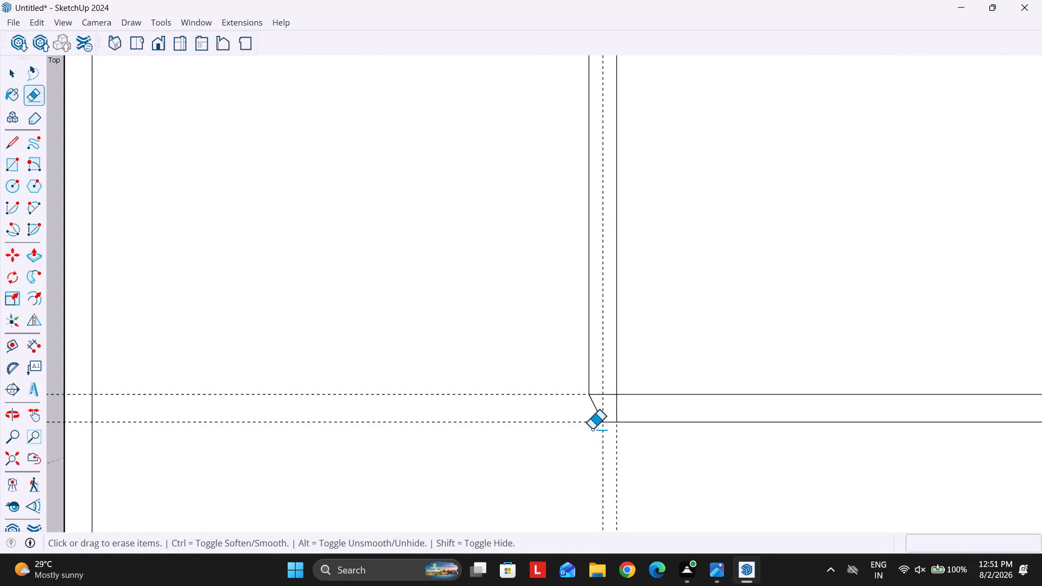
scroll(592, 429, "up", 2)
left_click(593, 405)
left_click(593, 404)
Draw a rectangle closing the northwest corner where the drawing room's north and west walls meet.
key("space")
key("r")
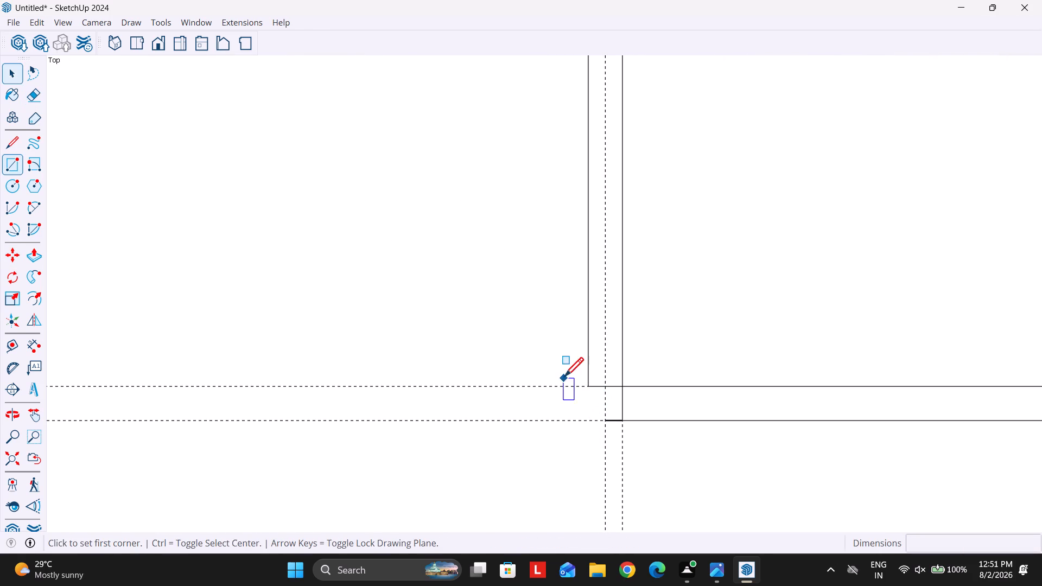
left_click(585, 387)
left_click(621, 419)
Erase the four guides crossing the drawing room's northwest corner and the leftover edges inside that corner.
key("e")
left_click_drag(557, 363, 576, 444)
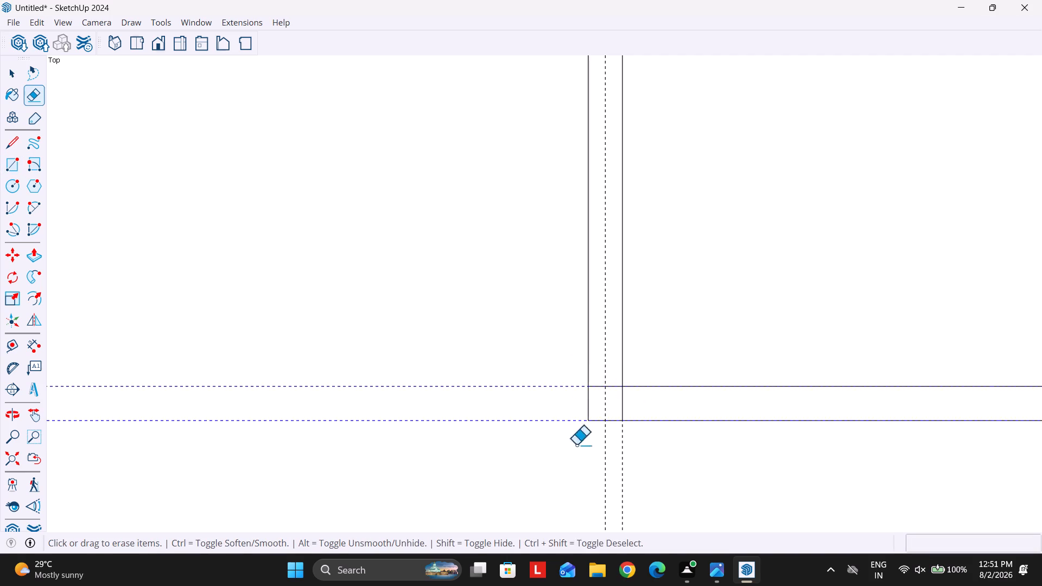
left_click_drag(576, 444, 684, 473)
left_click_drag(609, 385, 628, 409)
Draw a rectangle closing the northeast corner where the drawing room's north and east walls meet.
scroll(613, 434, "down", 12)
scroll(589, 167, "up", 3)
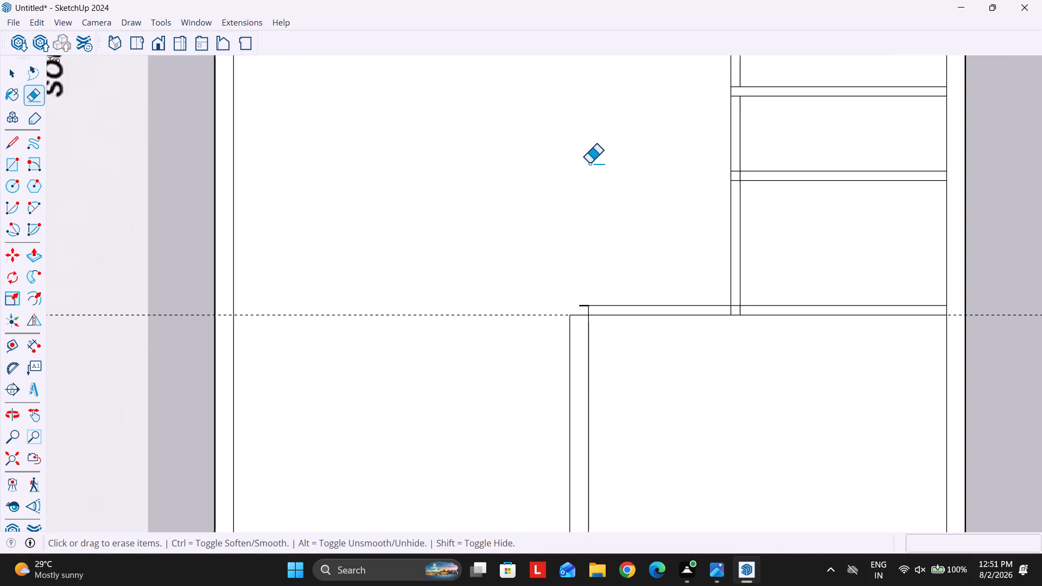
scroll(589, 163, "up", 11)
key("r")
left_click(532, 330)
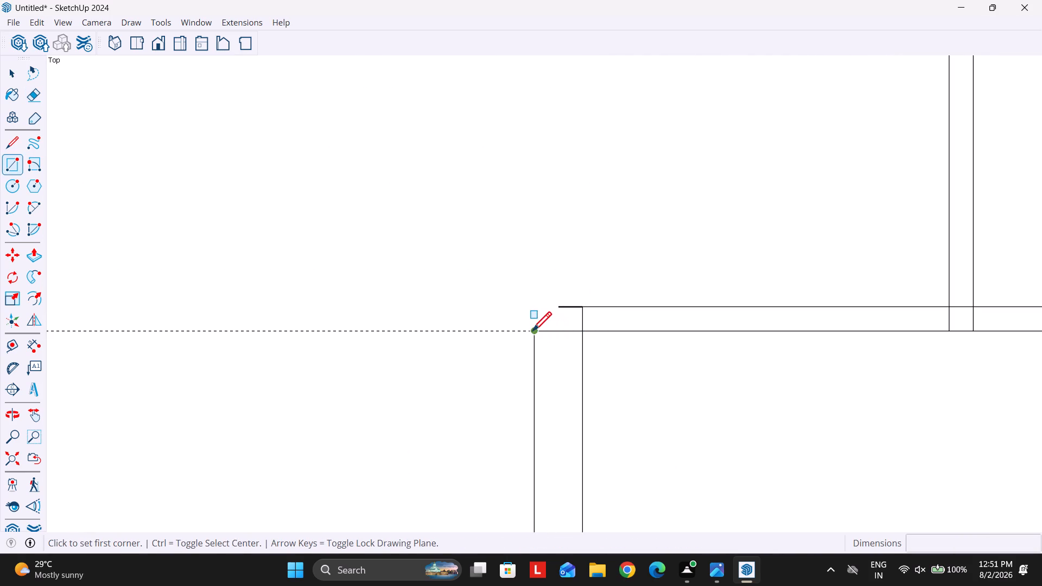
left_click(585, 303)
key("r")
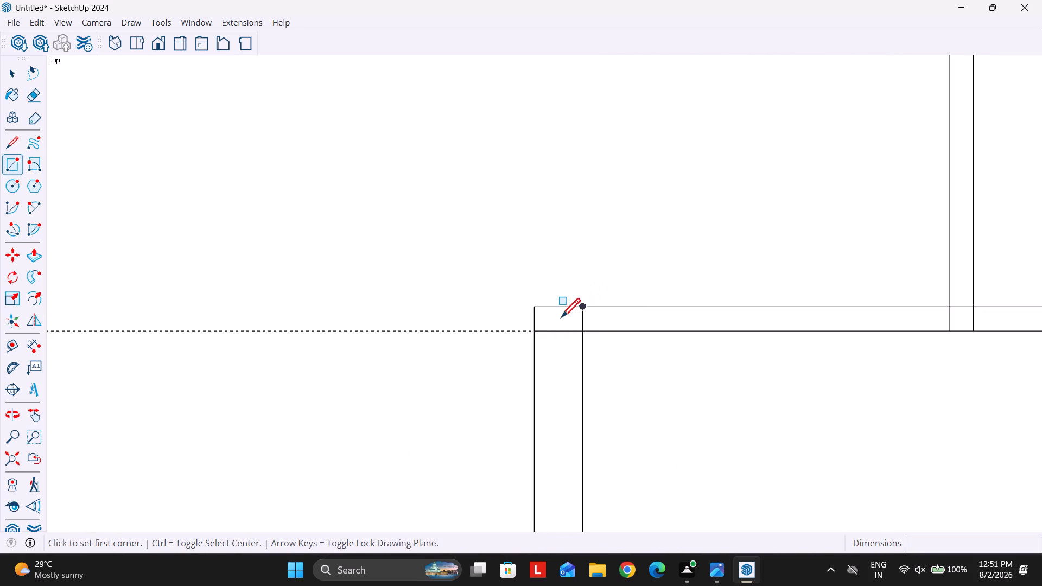
Erase the leftover edge inside the drawing room's northeast corner and the remaining guide beside it.
key("e")
left_click_drag(547, 326, 563, 358)
left_click_drag(482, 293, 486, 324)
Measure the clear depth between the drawing room's west wall and the outer west wall, where the toilet goes.
scroll(569, 253, "down", 4)
scroll(577, 285, "up", 3)
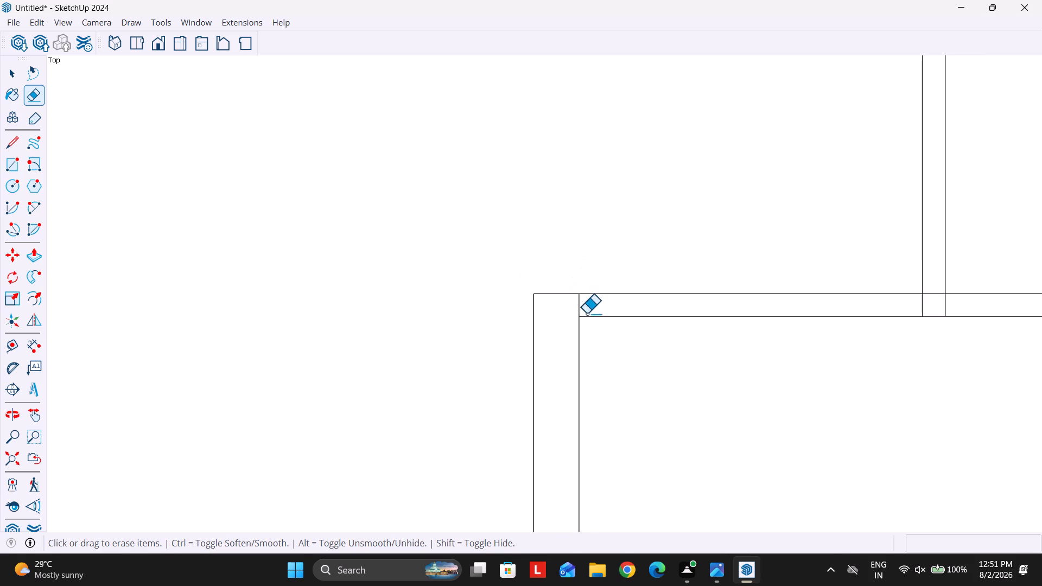
scroll(613, 257, "down", 20)
scroll(613, 257, "down", 4)
scroll(416, 332, "up", 6)
key("Escape")
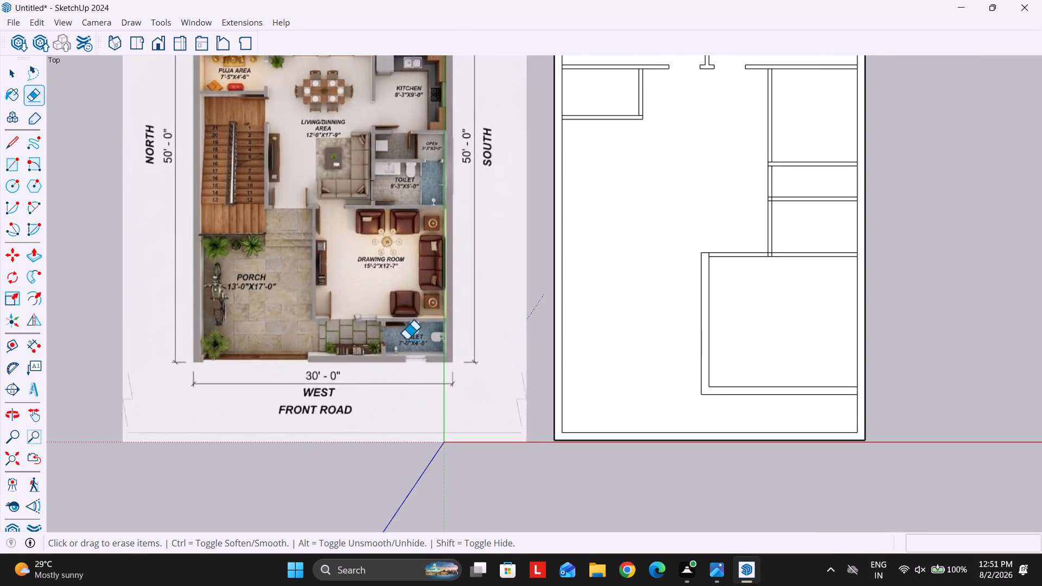
scroll(406, 339, "up", 11)
scroll(293, 346, "down", 12)
scroll(759, 411, "up", 6)
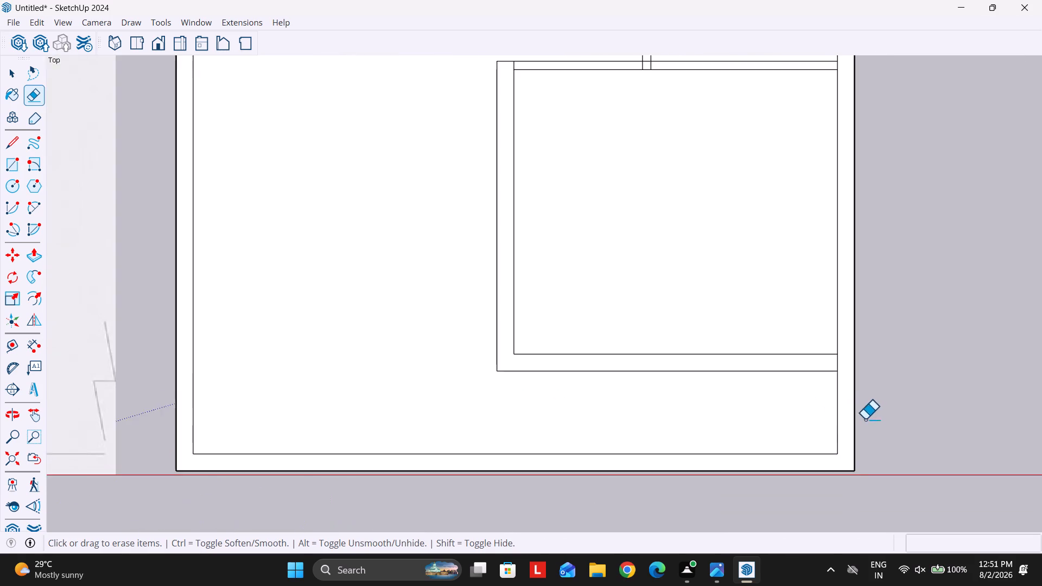
scroll(865, 419, "up", 4)
key("space")
key("t")
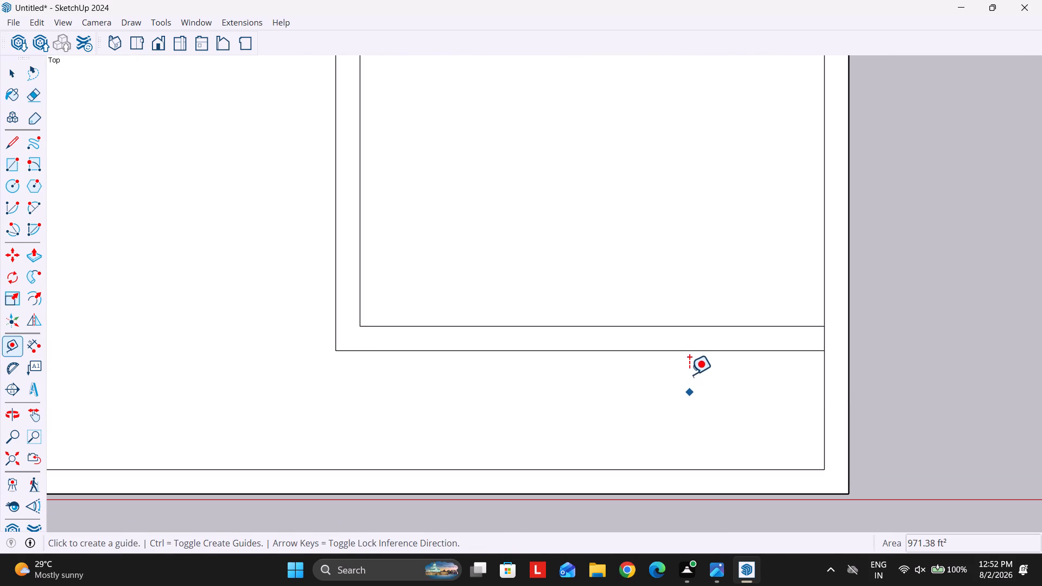
left_click(689, 351)
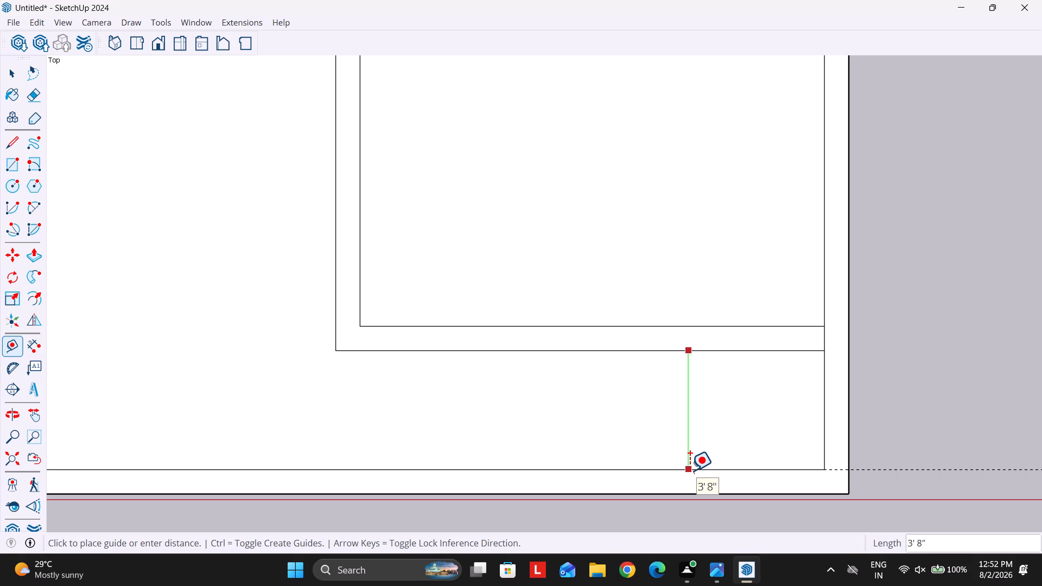
key("t")
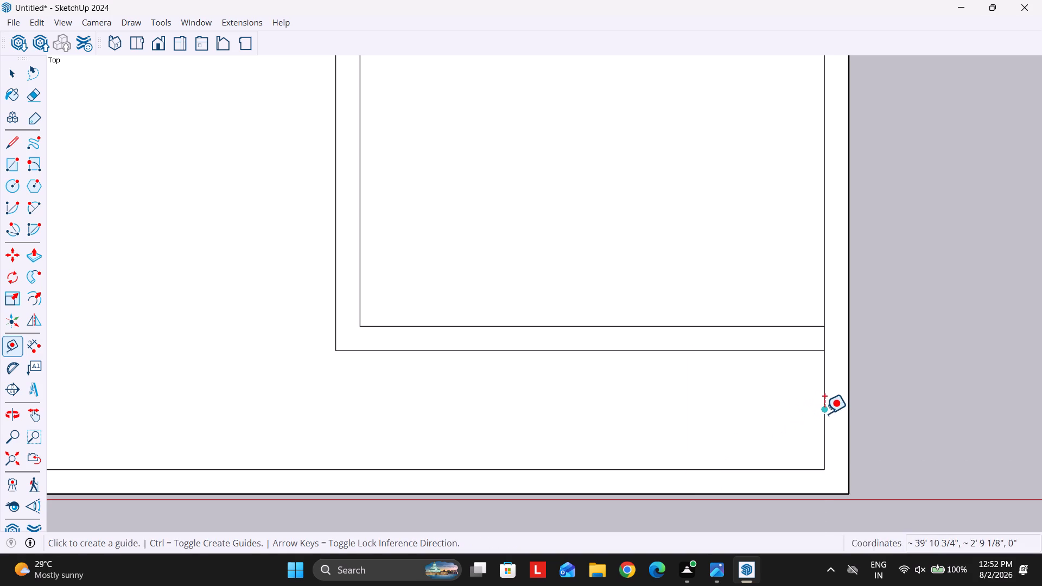
Place guides for the front toilet's north wall, one 7' from the south wall's inner face and another 4.5" beyond it.
left_click(824, 413)
type("7'")
key("Return")
key("space")
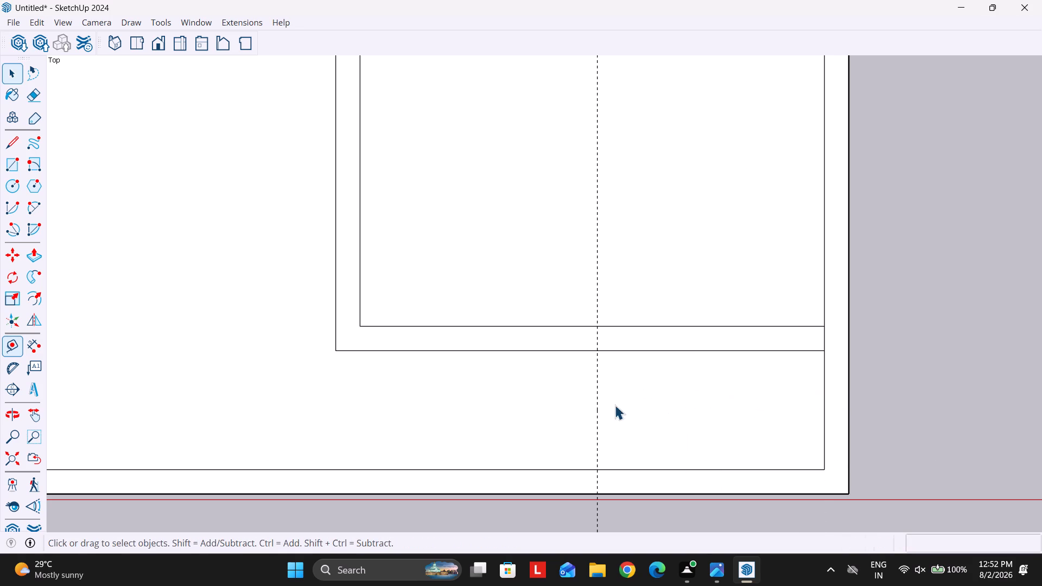
key("t")
left_click(603, 407)
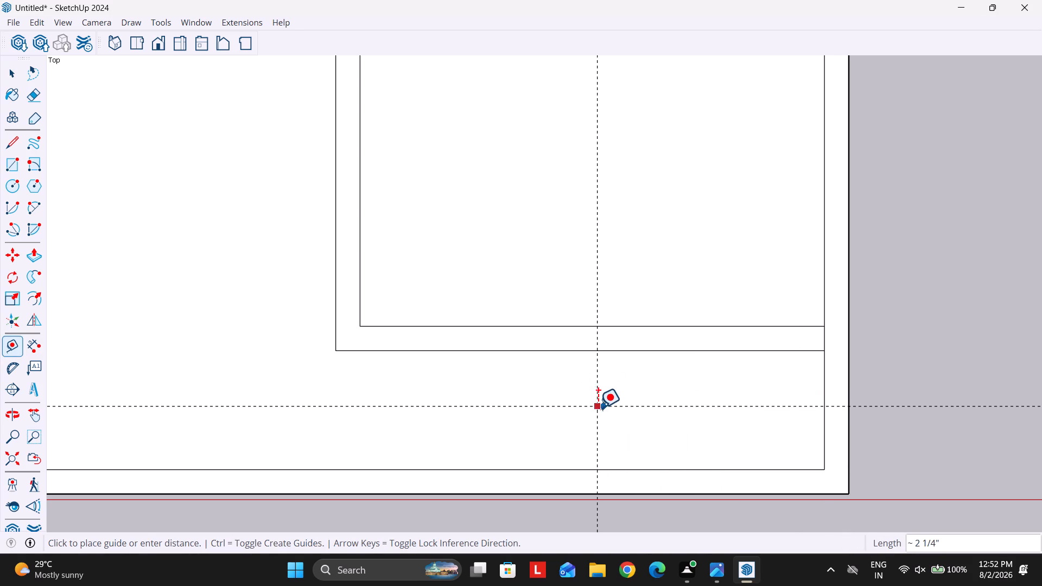
key("Escape")
left_click(598, 391)
type("4.5")
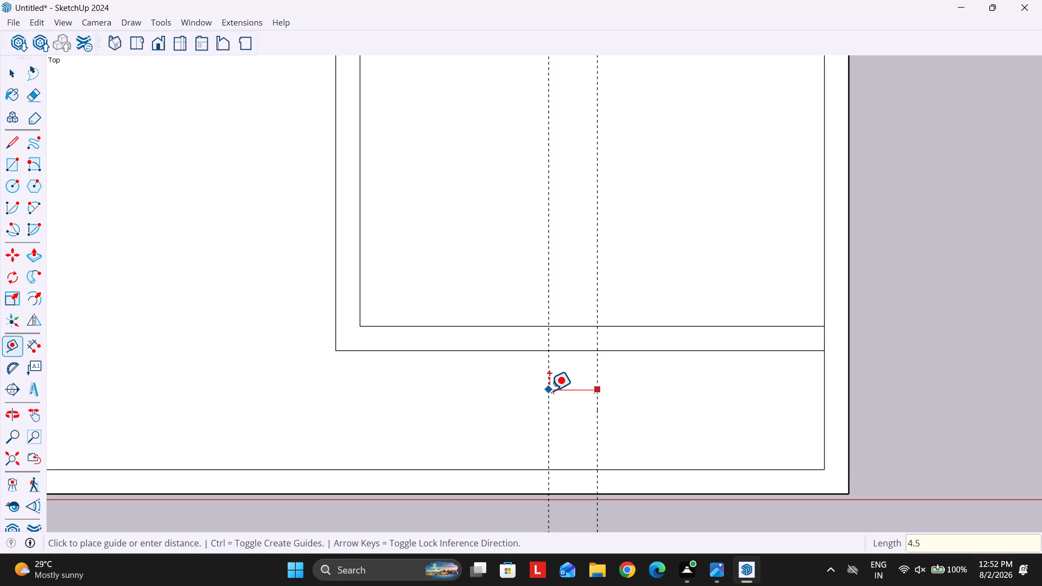
key("Return")
Draw the toilet's north wall as a rectangle between the two guides, from the drawing room's west wall to the outer west wall.
key("r")
left_click(587, 353)
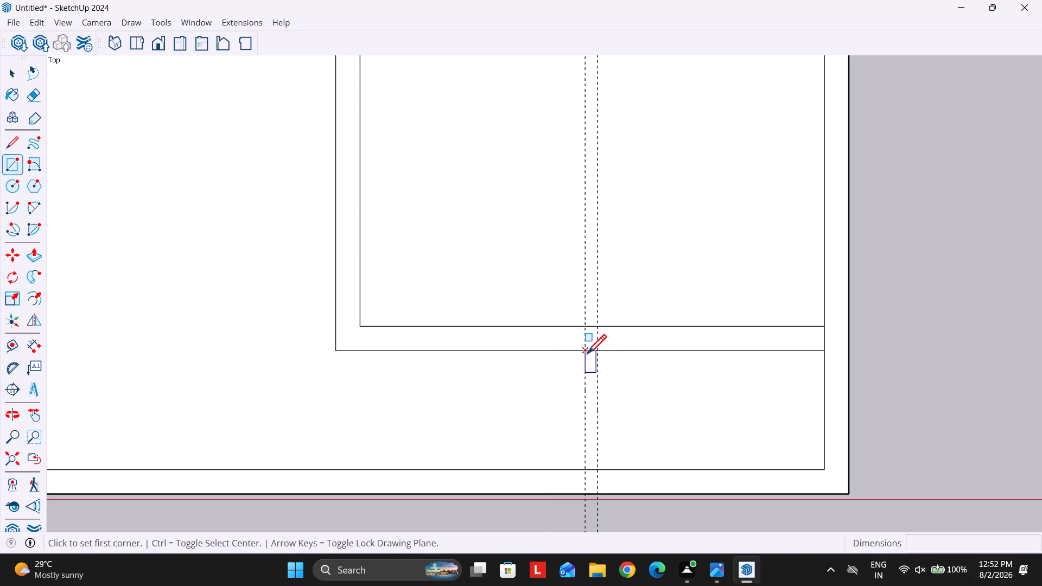
left_click(598, 467)
Draw rectangles over the outer west wall and the outer south wall where they enclose the toilet at the southwest corner.
left_click(584, 473)
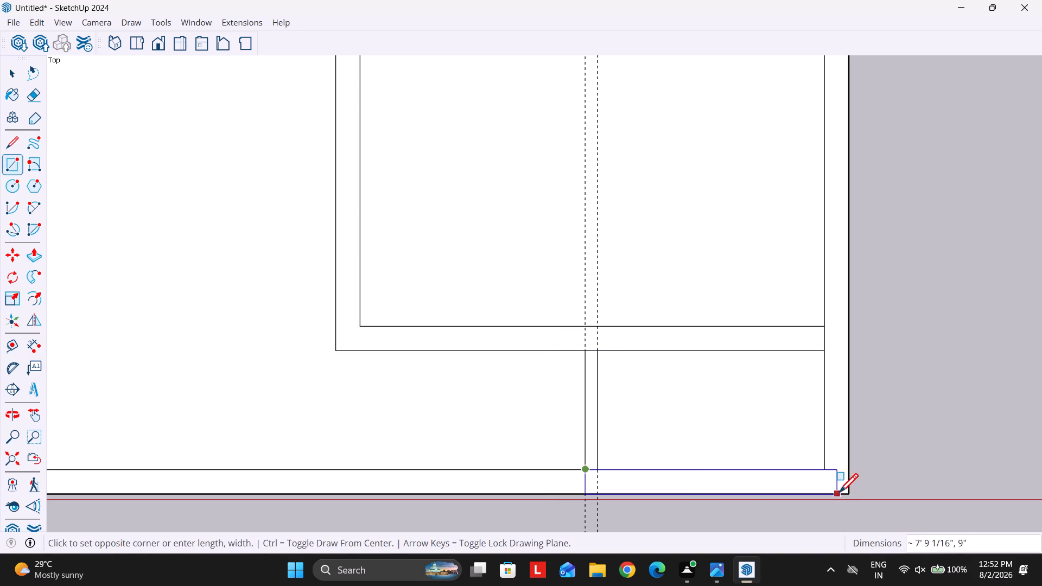
left_click(849, 492)
scroll(733, 406, "down", 7)
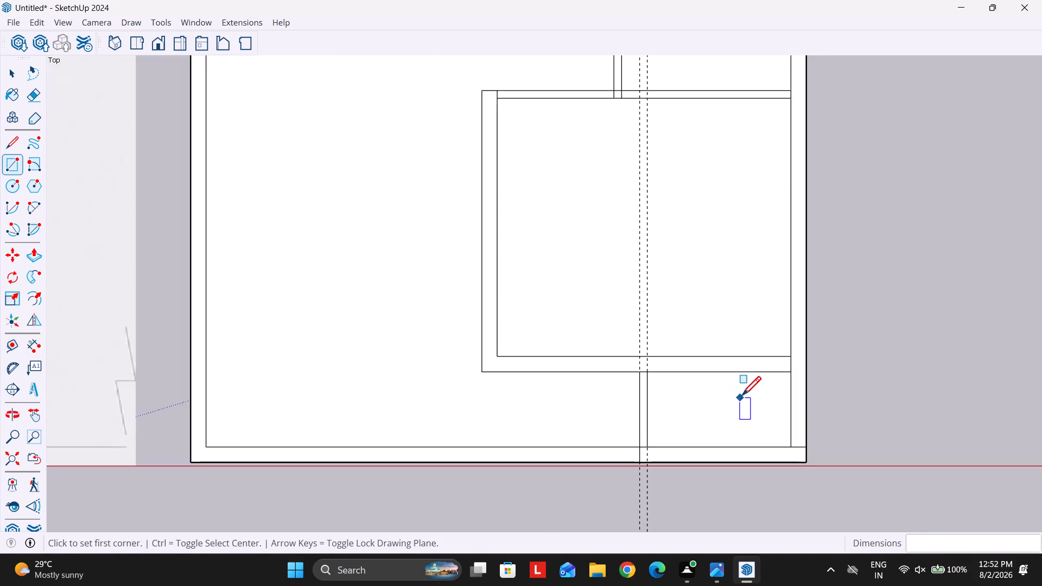
scroll(741, 395, "down", 3)
scroll(169, 407, "up", 4)
scroll(106, 375, "down", 4)
scroll(743, 383, "up", 9)
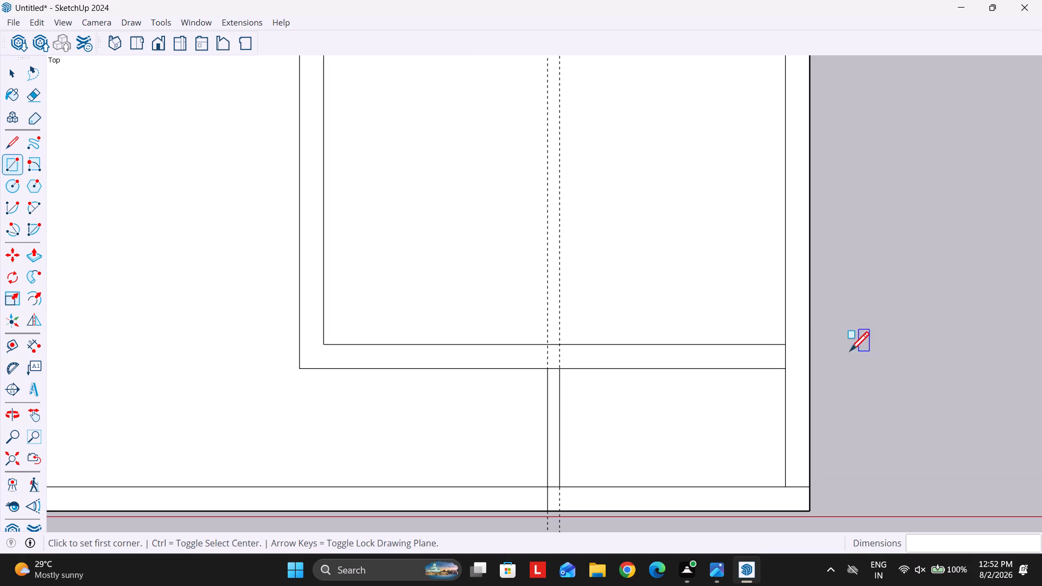
left_click(787, 343)
left_click(807, 492)
key("Escape")
Erase the two toilet guides and the leftover edges where the toilet's walls meet the outer walls and drawing room wall.
key("e")
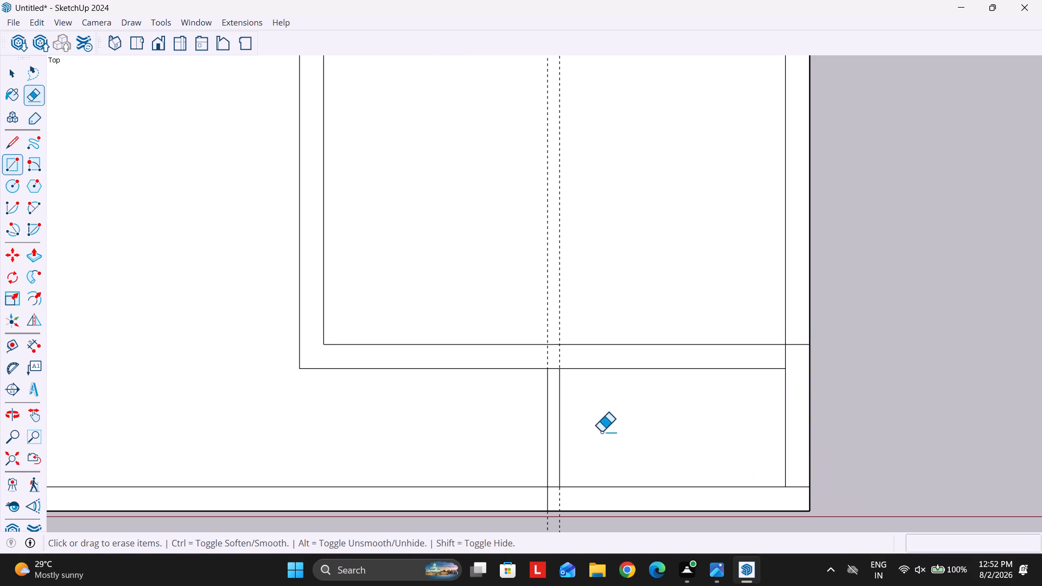
left_click(541, 534)
left_click_drag(539, 526, 579, 534)
scroll(567, 485, "up", 2)
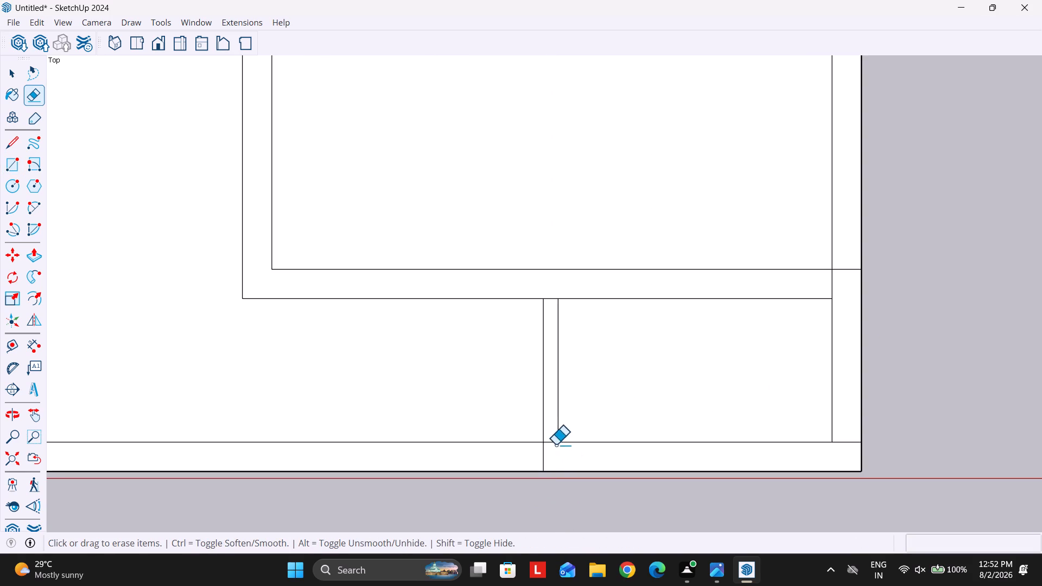
left_click_drag(550, 437, 554, 448)
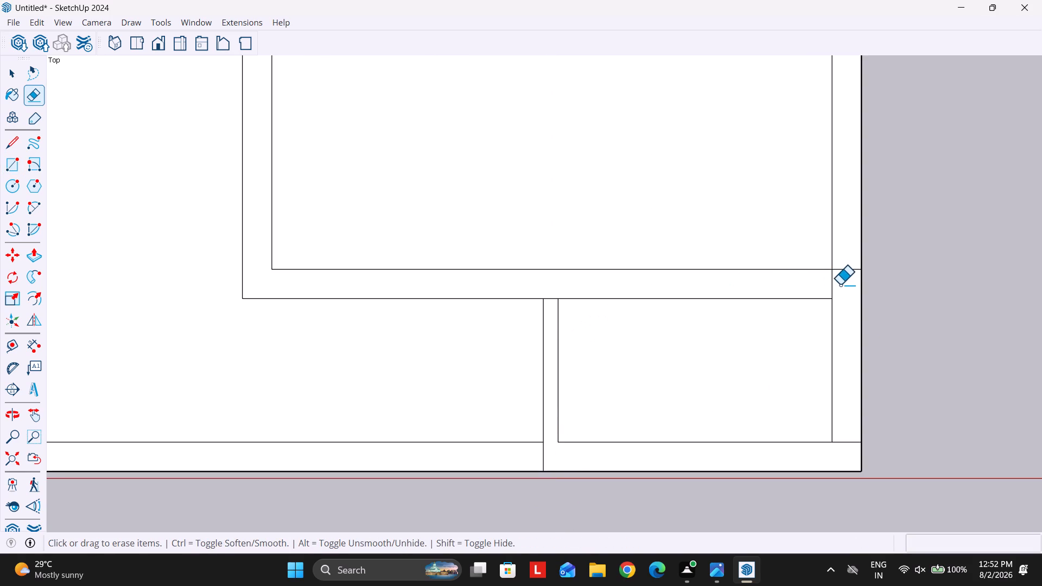
left_click_drag(846, 261, 830, 278)
left_click_drag(850, 421, 852, 464)
scroll(859, 430, "down", 2)
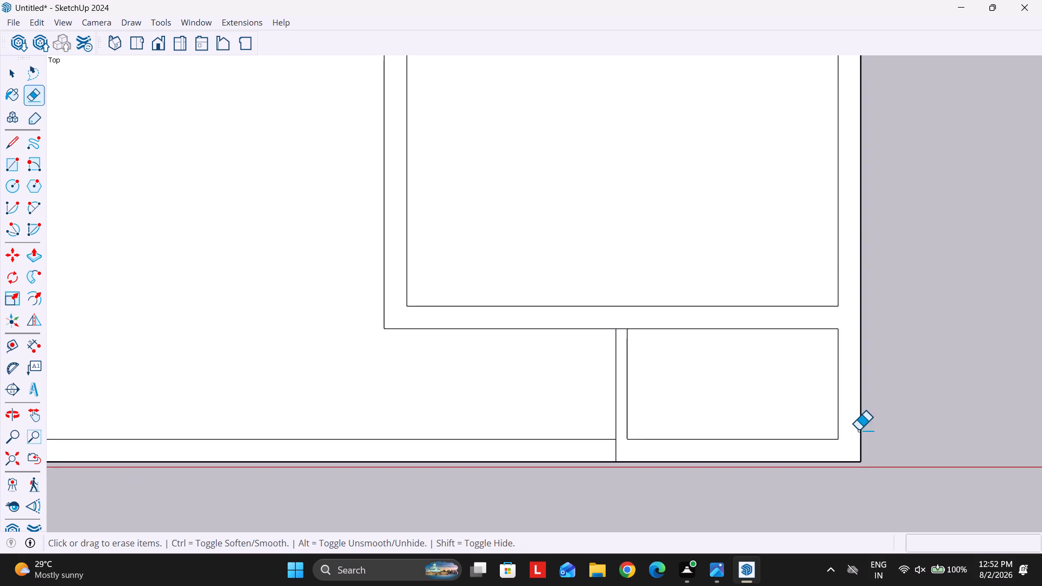
Place guides for the drawing room's west door opening, 1' from the north wall's inner face and 4' beyond that.
scroll(859, 430, "down", 12)
scroll(308, 317, "up", 9)
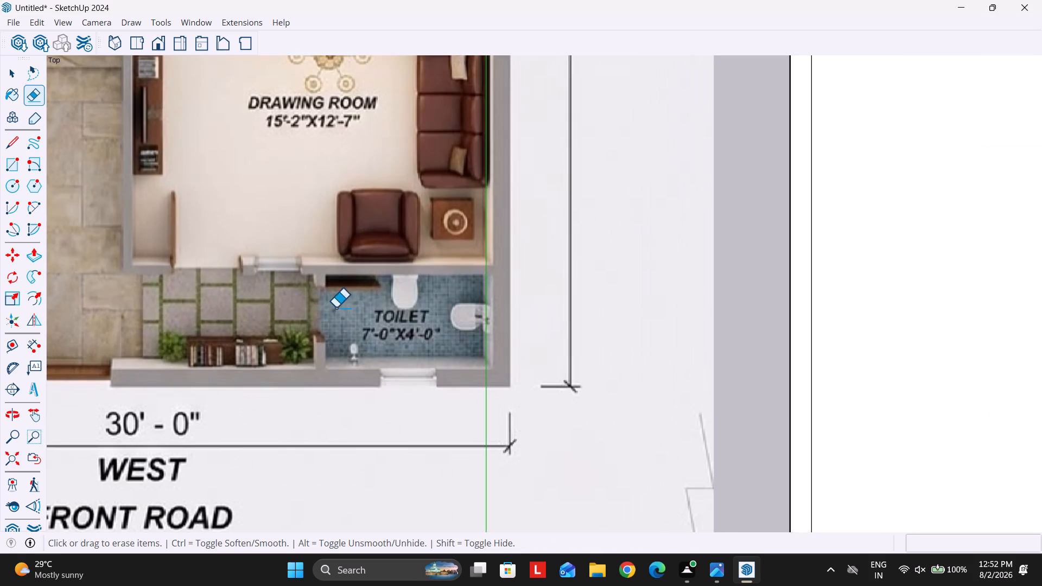
scroll(223, 363, "up", 3)
scroll(269, 353, "down", 3)
scroll(236, 253, "up", 4)
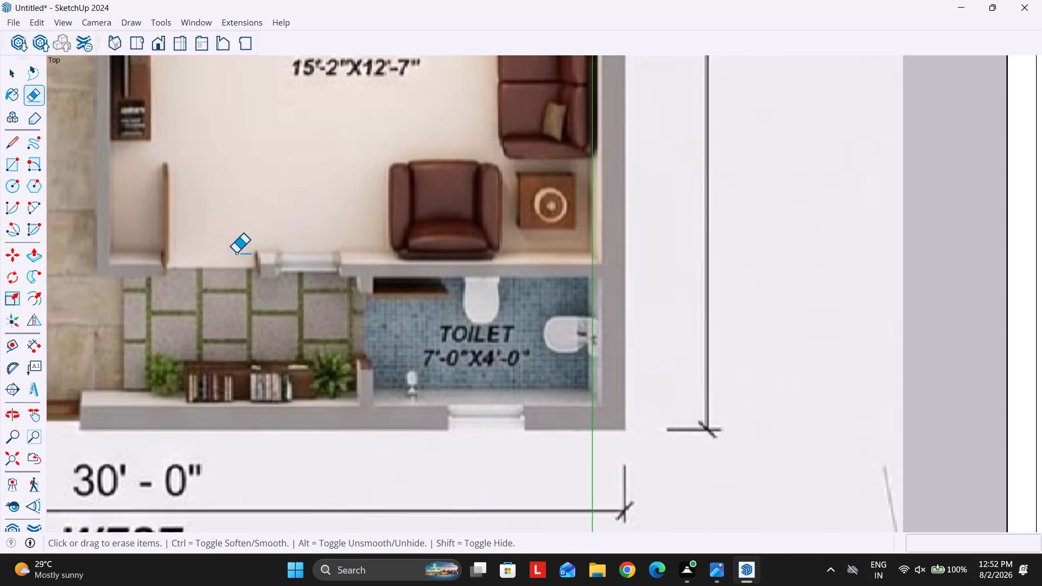
scroll(262, 264, "down", 15)
scroll(674, 435, "up", 7)
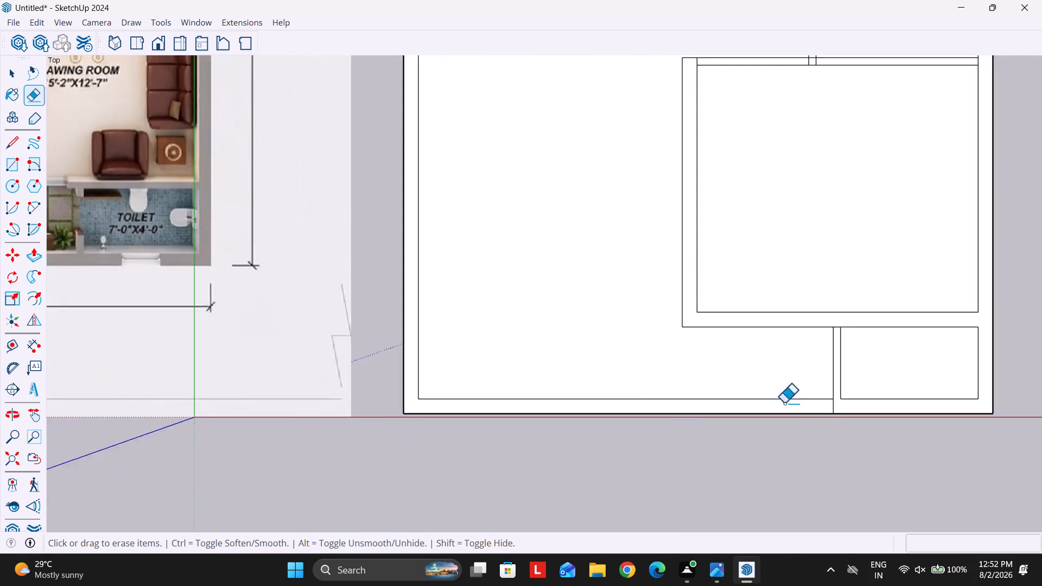
scroll(784, 403, "up", 2)
key("t")
left_click(672, 260)
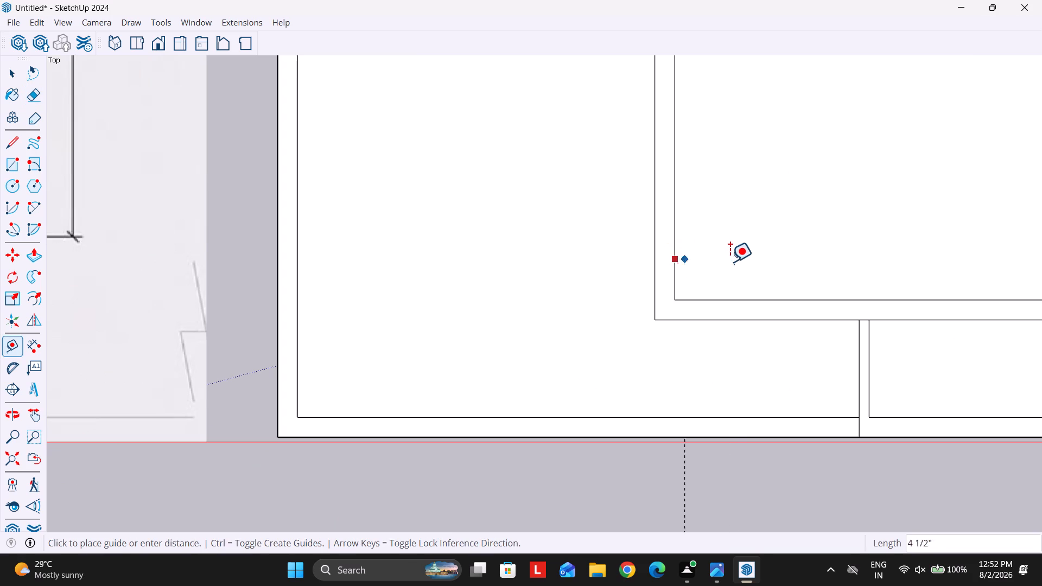
type("1'")
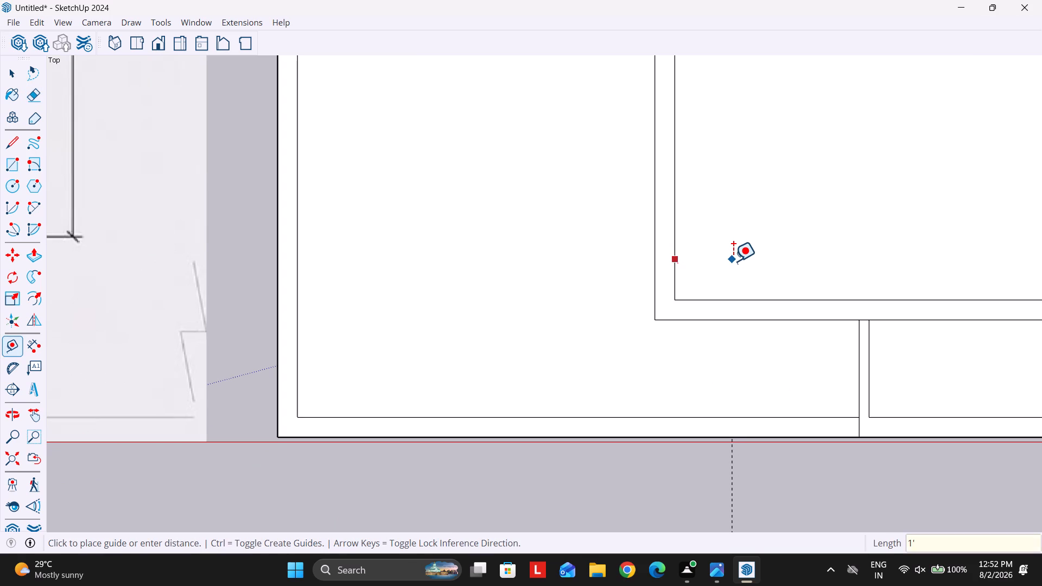
key("Return")
left_click(700, 264)
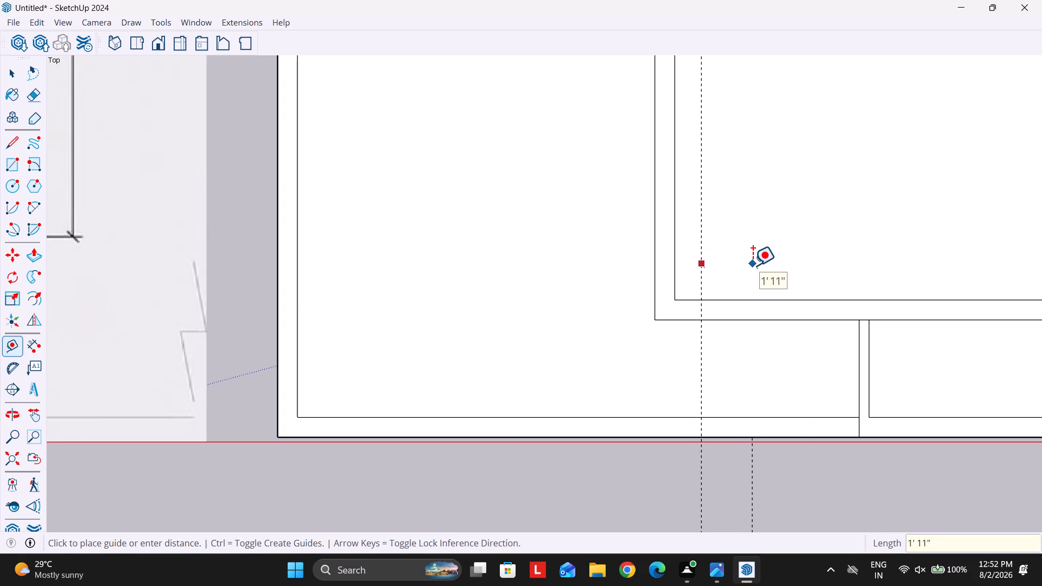
type("4'")
key("Return")
Cut the door opening in the drawing room's west wall with a rectangle between the guides, erasing the guides and enclosed wall edges.
scroll(675, 307, "down", 6)
scroll(762, 336, "up", 5)
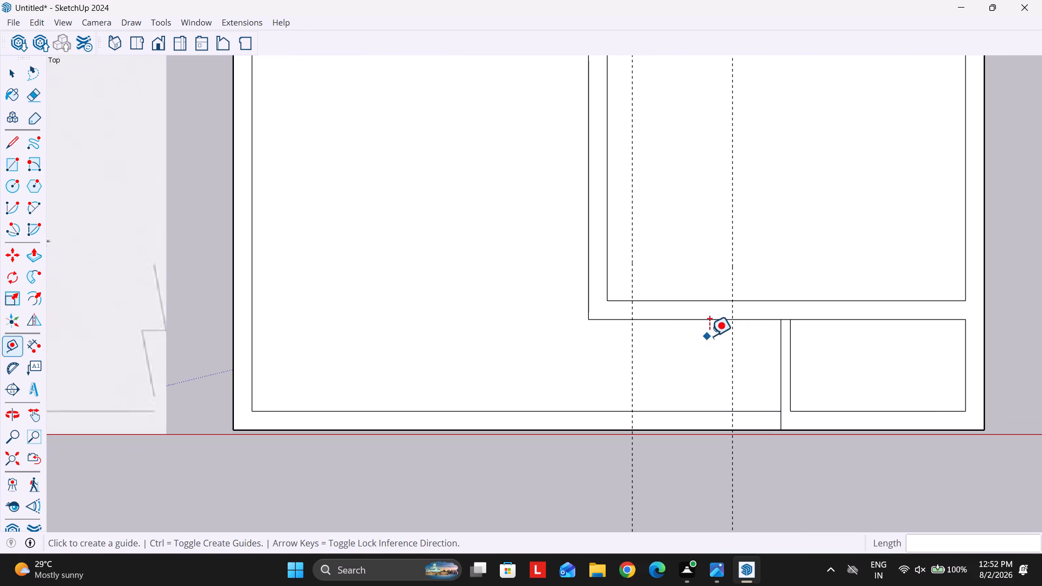
key("r")
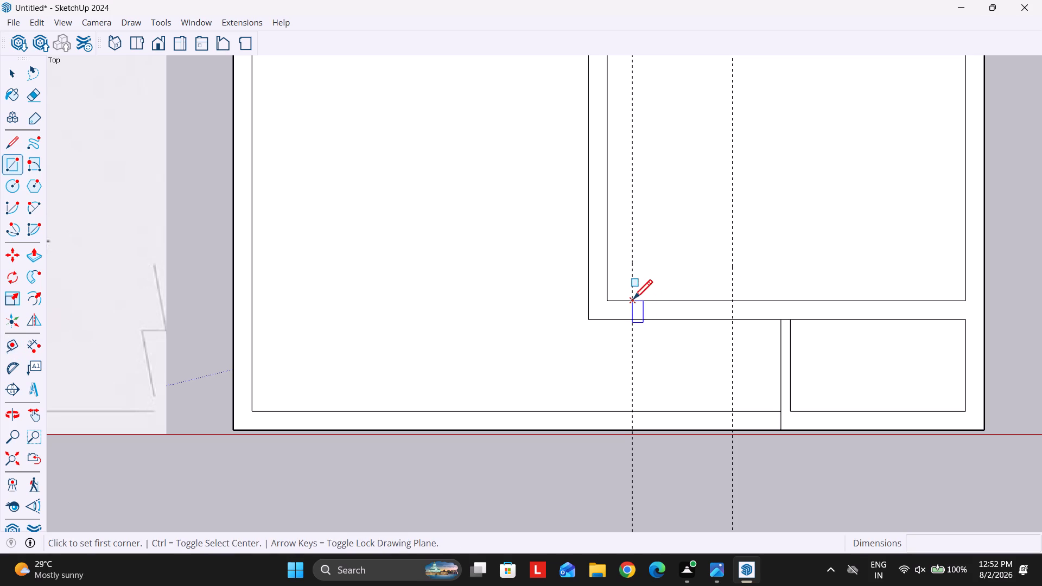
left_click(633, 298)
left_click(730, 319)
key("e")
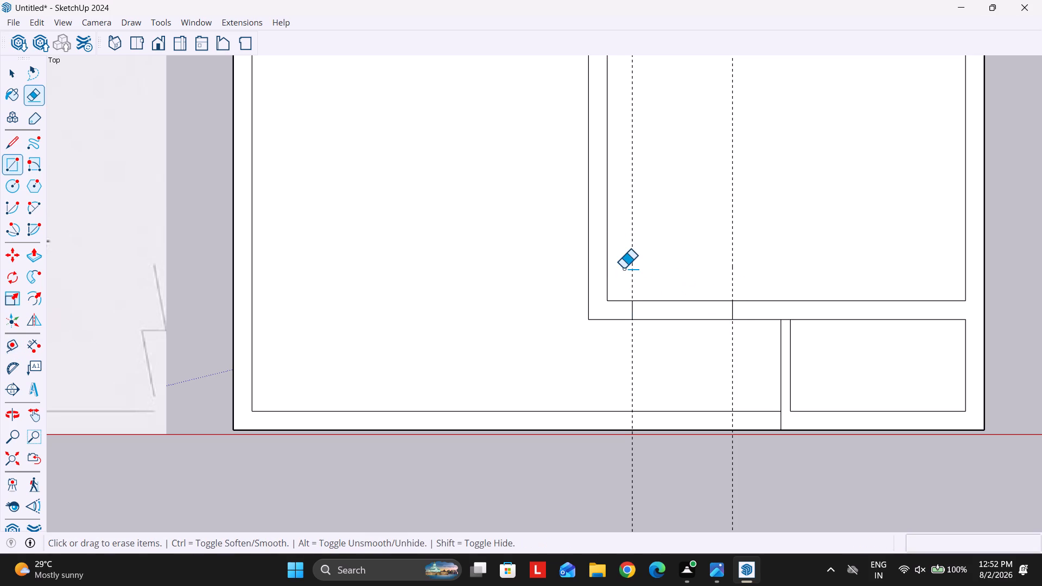
left_click_drag(623, 269, 594, 348)
left_click_drag(716, 361, 756, 367)
scroll(733, 361, "down", 5)
scroll(783, 378, "up", 6)
Draw a line across the end of the toilet's north wall where it meets the outer west wall.
key("space")
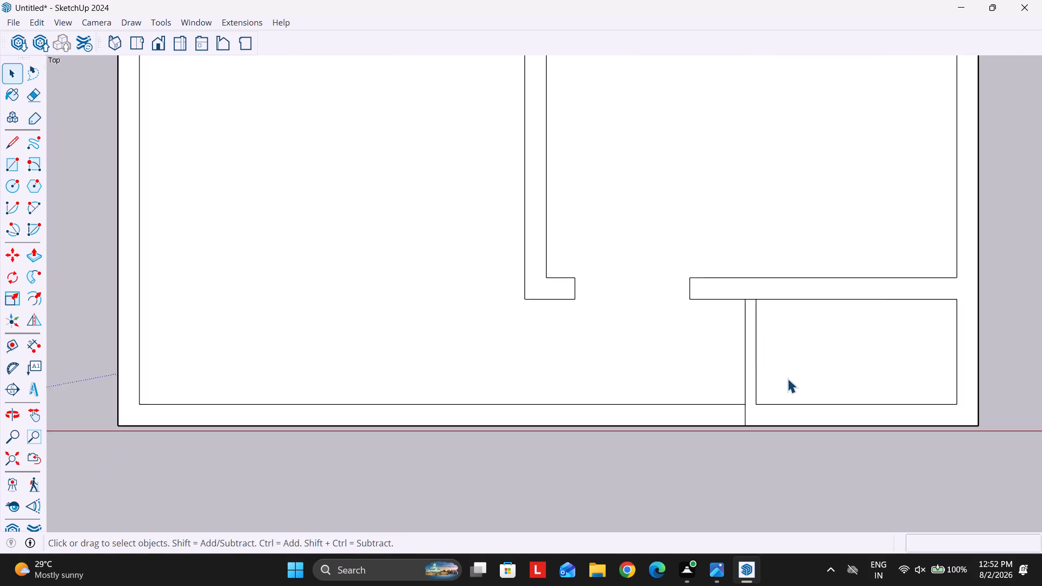
scroll(787, 378, "up", 2)
key("l")
left_click(736, 406)
left_click(749, 408)
key("Escape")
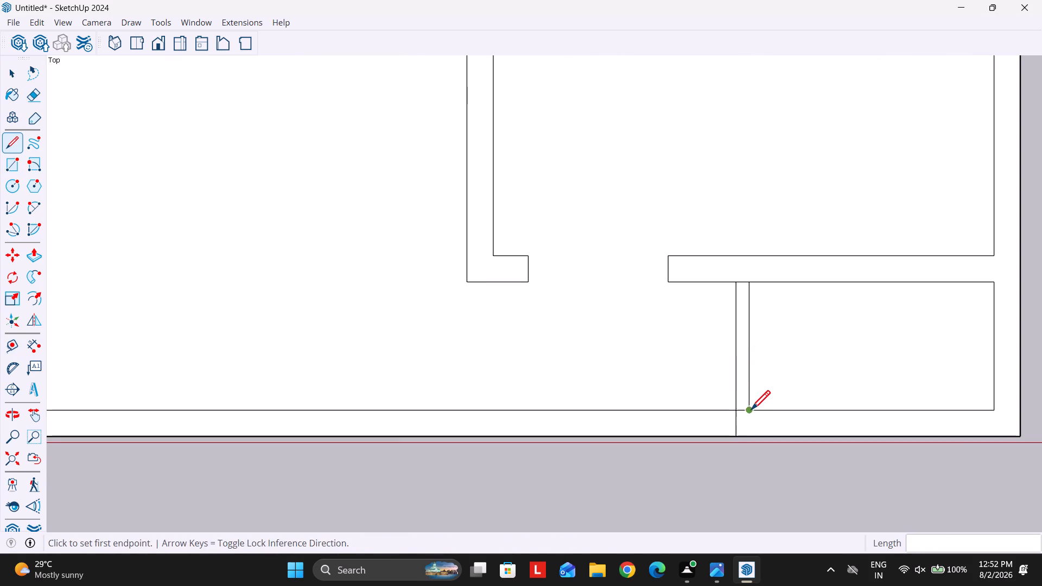
Place a guide 2'6" from the outer west wall's inner face, crossing the toilet's north wall.
scroll(751, 409, "up", 5)
key("space")
key("t")
scroll(736, 410, "up", 4)
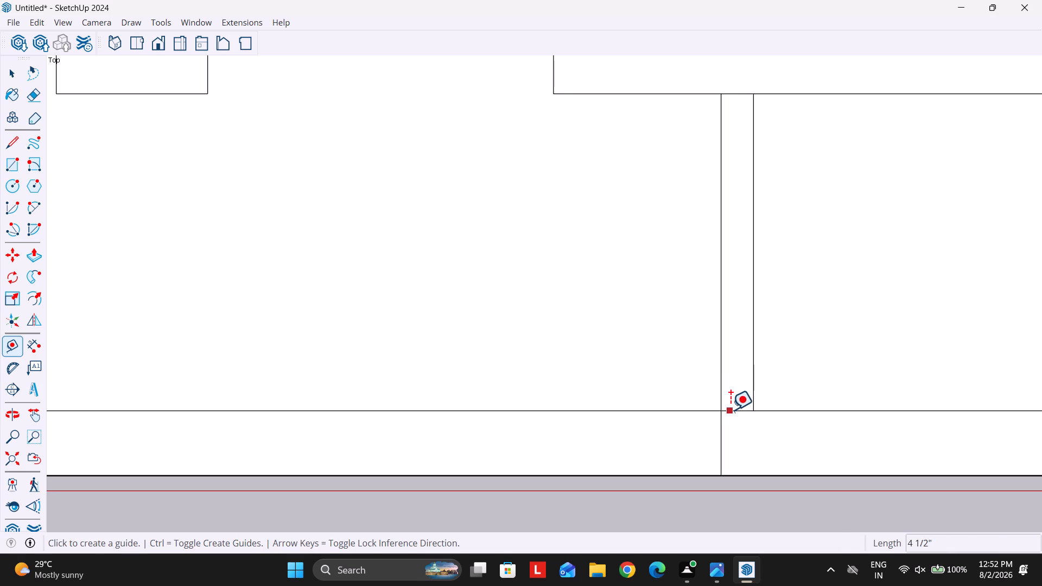
left_click(730, 410)
type("2'")
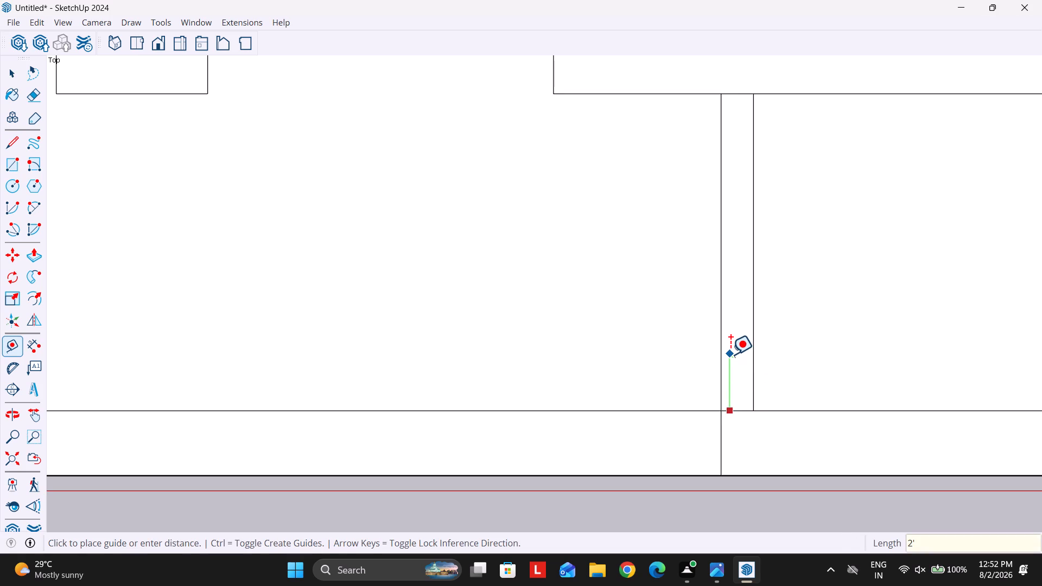
key("6")
key("Return")
Cut the toilet door opening with a rectangle from the guide to the outer west wall, erasing the guide and enclosed wall edges.
scroll(707, 383, "down", 4)
key("r")
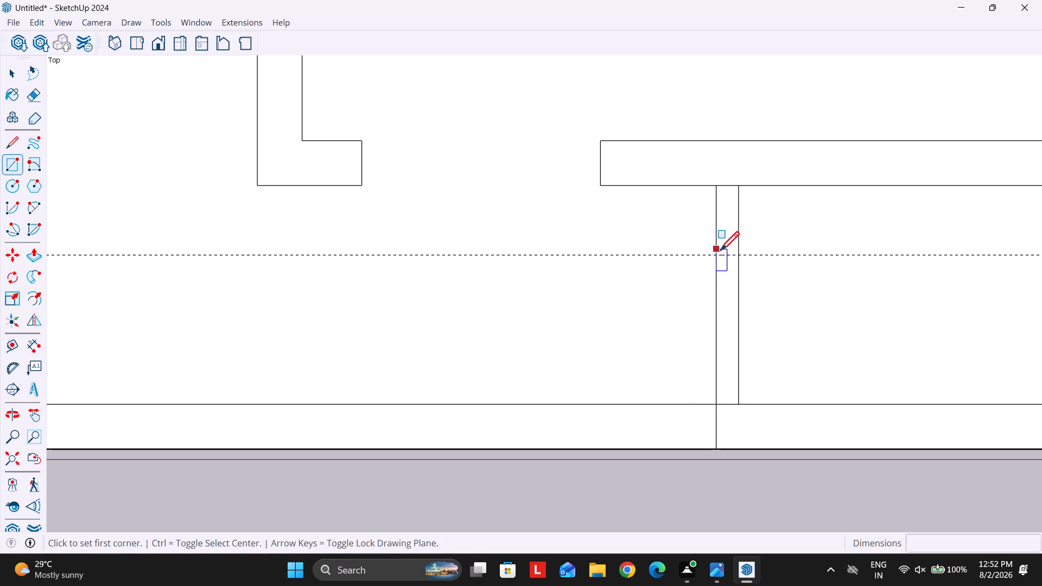
left_click(719, 252)
left_click(740, 403)
key("e")
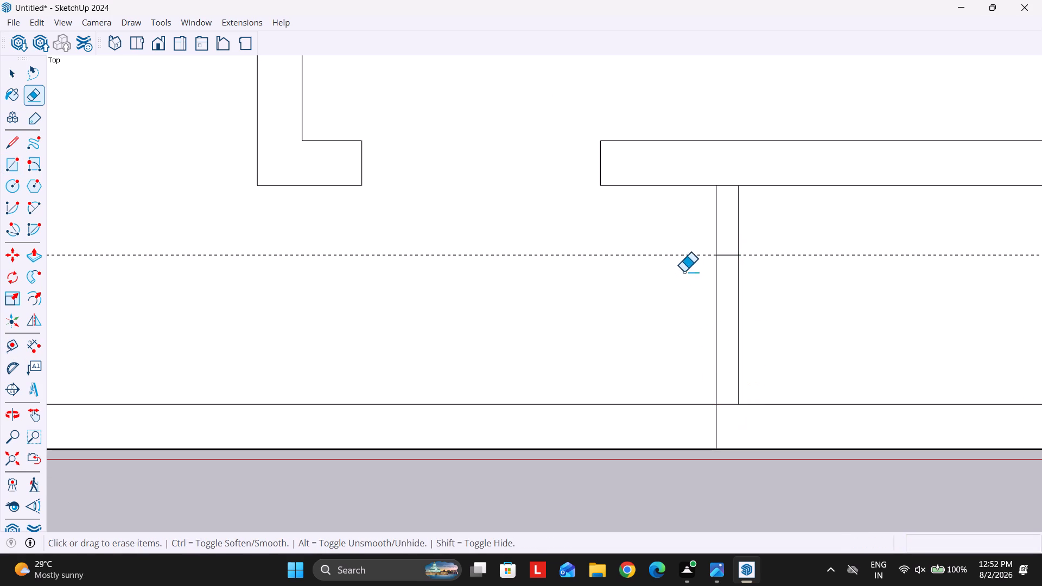
left_click_drag(687, 239, 778, 269)
Examine the porch, front wall and toilet on the plan image against the drawn layout.
scroll(762, 279, "down", 5)
scroll(720, 382, "up", 1)
scroll(748, 373, "down", 11)
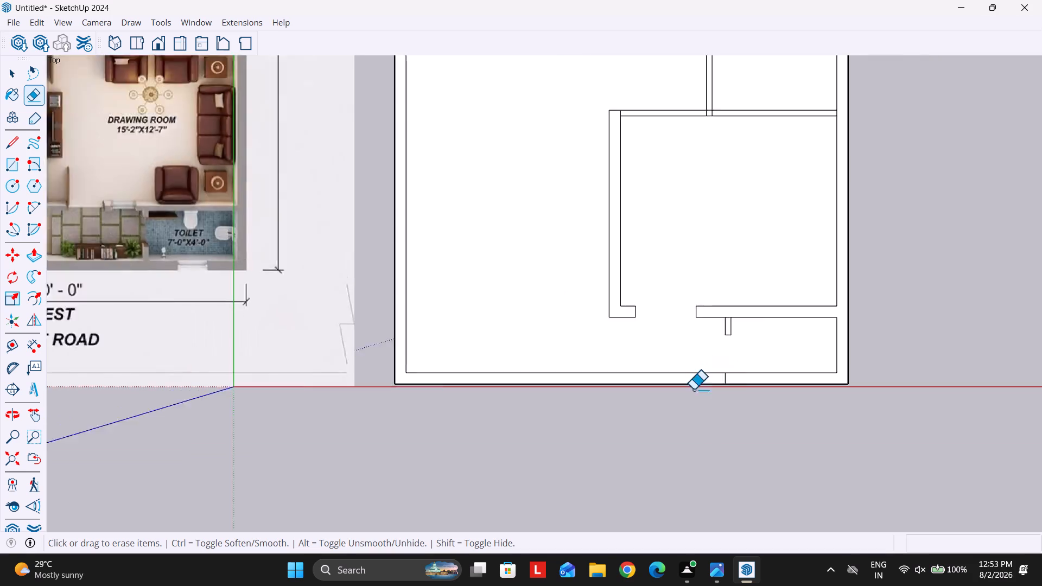
scroll(694, 389, "down", 7)
scroll(249, 392, "up", 4)
scroll(416, 274, "up", 5)
scroll(253, 304, "down", 5)
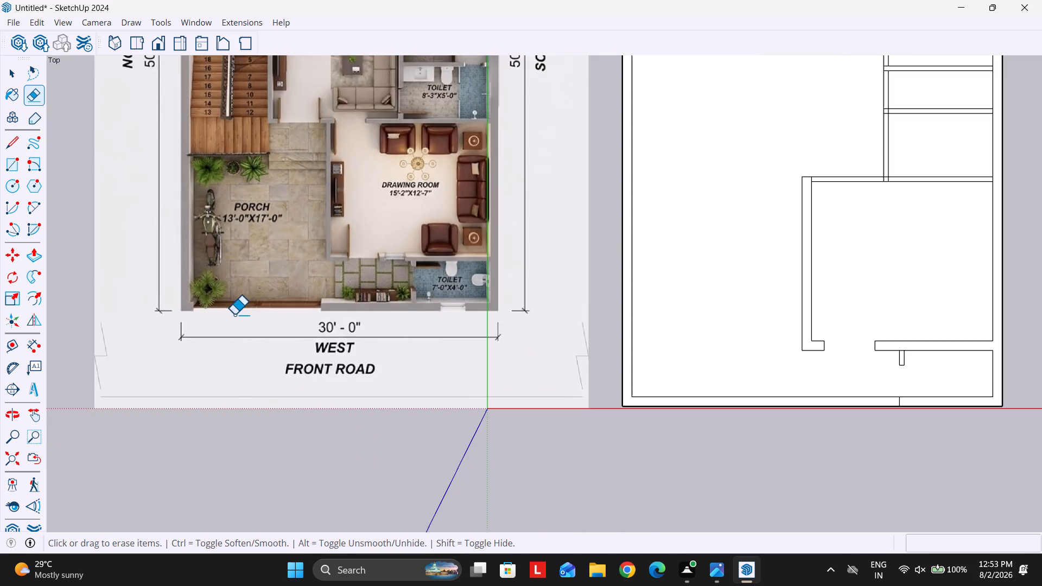
scroll(400, 326, "up", 11)
scroll(169, 296, "down", 9)
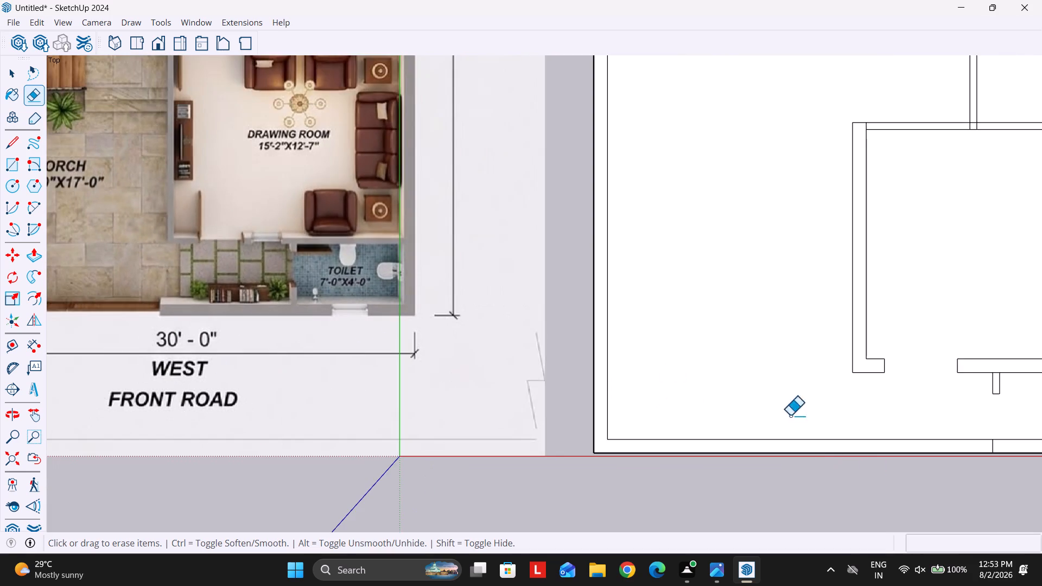
Draw a line from the drawing room's northwest outer corner across the front wall, erasing the part that crosses the floor.
scroll(471, 352, "down", 5)
scroll(666, 417, "up", 1)
key("l")
left_click(709, 367)
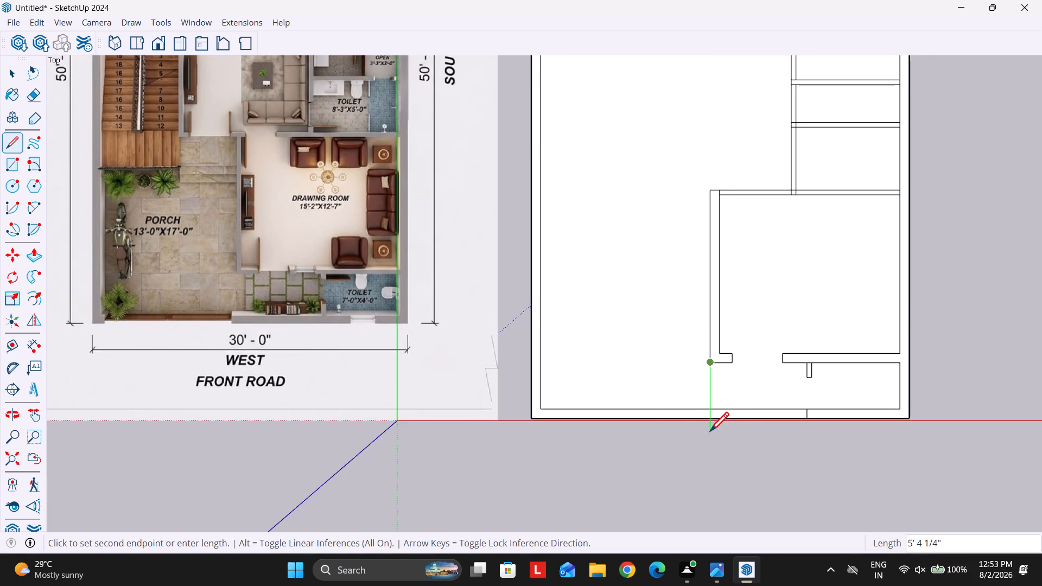
left_click(713, 421)
key("Escape")
scroll(712, 422, "up", 4)
key("e")
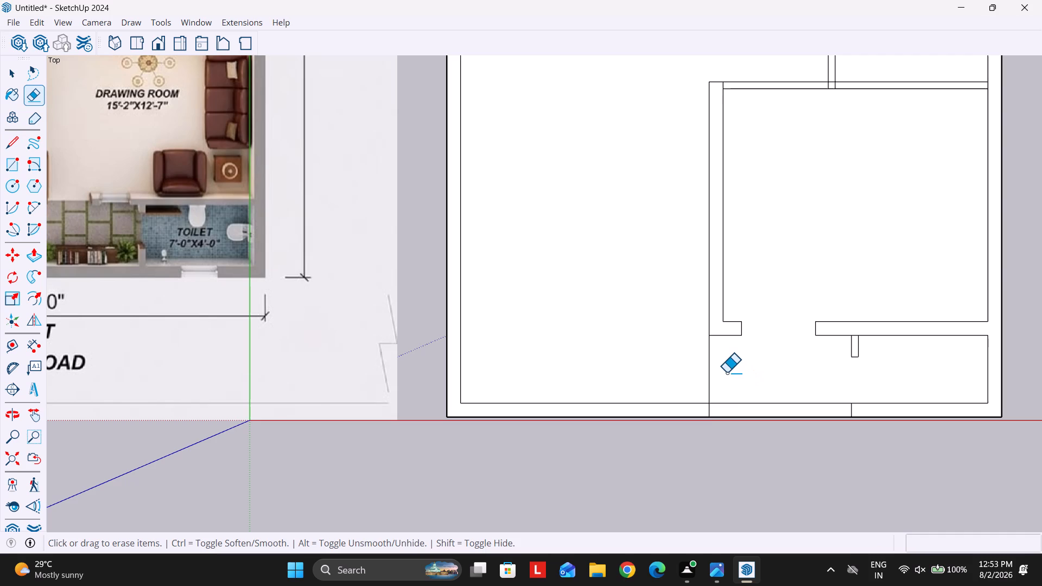
left_click_drag(725, 371, 652, 373)
left_click(652, 380)
scroll(497, 407, "up", 4)
key("Escape")
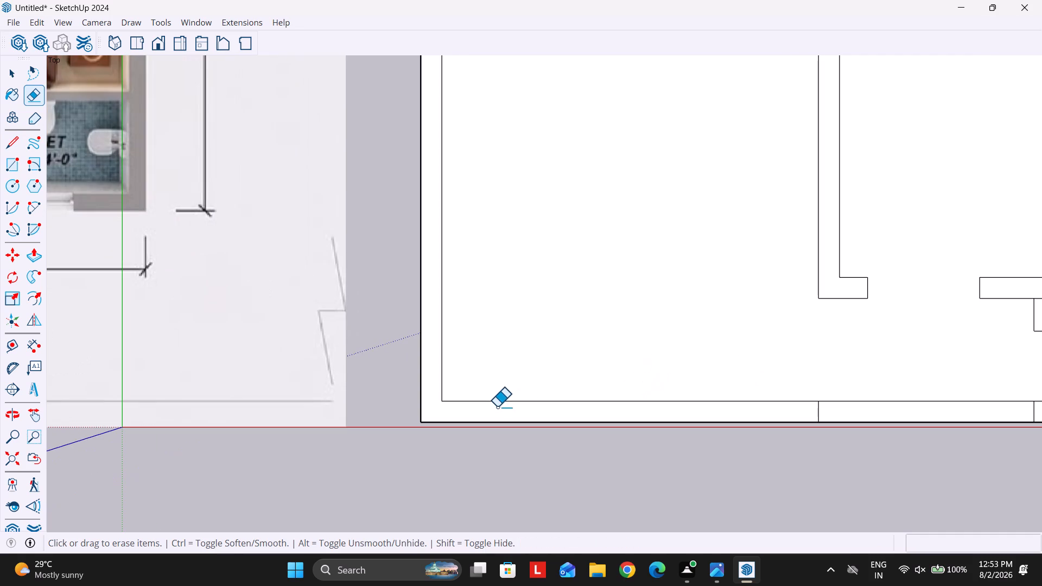
Open the porch front by drawing a line across the front wall at the north wall's inner face, erasing the wall edges between and the overhang.
key("l")
left_click(448, 398)
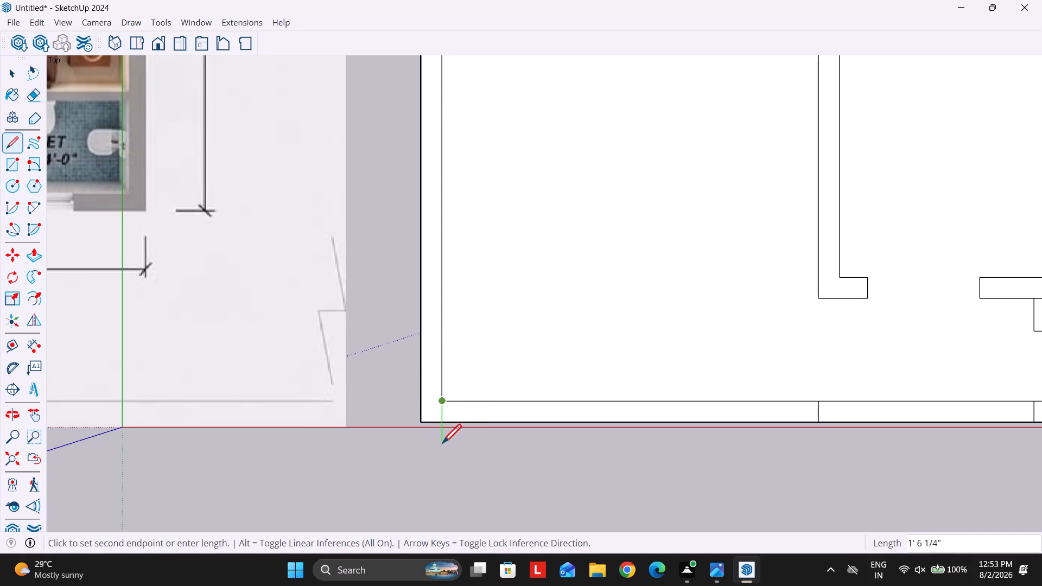
left_click(442, 442)
key("Escape")
key("e")
left_click_drag(573, 316, 439, 447)
left_click_drag(439, 446, 481, 435)
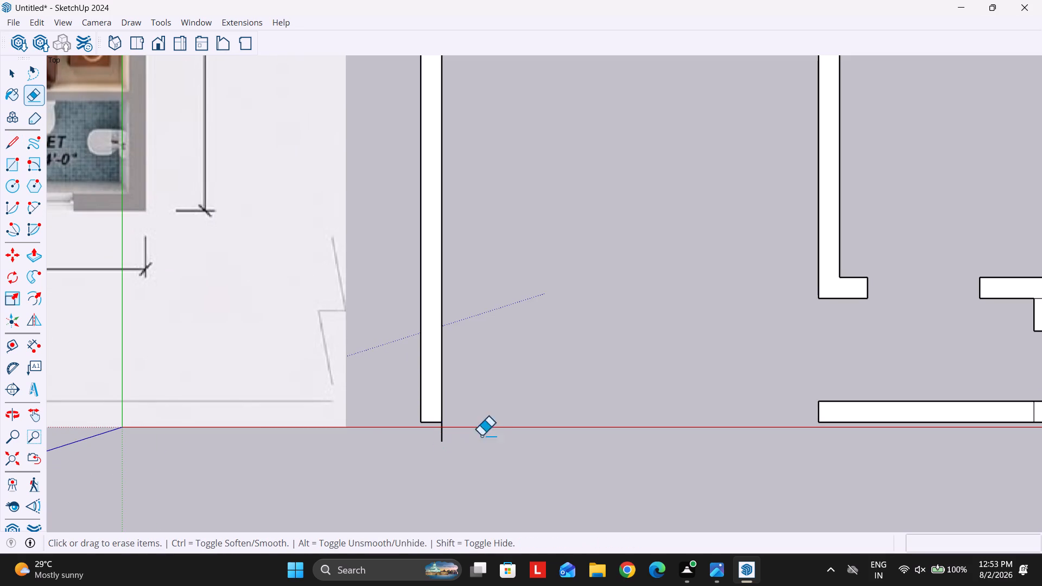
left_click_drag(481, 435, 492, 434)
left_click_drag(462, 434, 432, 435)
Examine the porch, staircase and entrance steps on the plan image against the drawn layout.
scroll(519, 474, "down", 9)
scroll(728, 465, "up", 5)
scroll(732, 454, "down", 2)
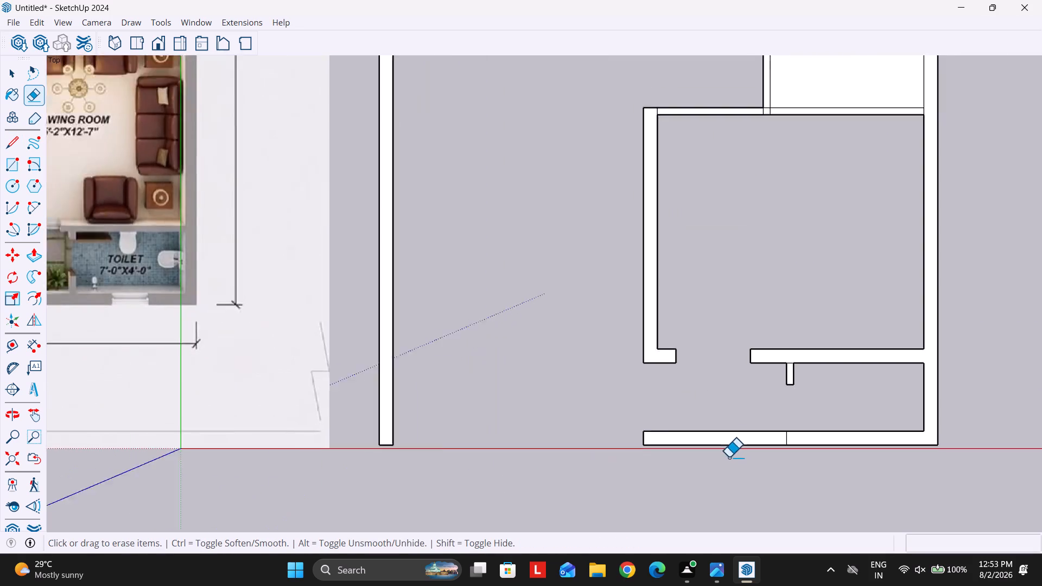
scroll(729, 457, "down", 7)
scroll(584, 243, "up", 4)
scroll(631, 290, "down", 4)
scroll(263, 215, "up", 6)
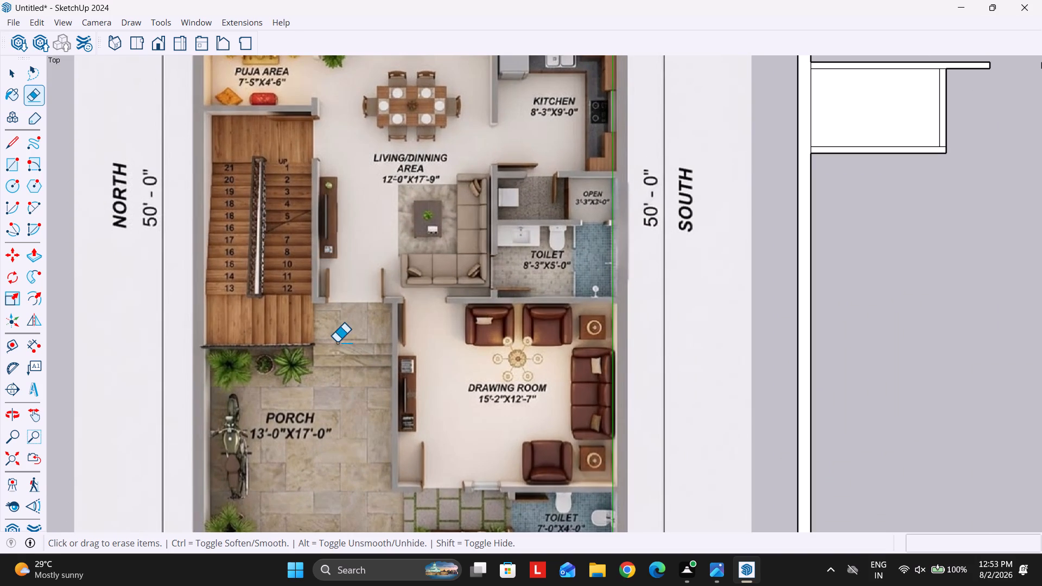
scroll(288, 334, "down", 4)
scroll(306, 483, "up", 6)
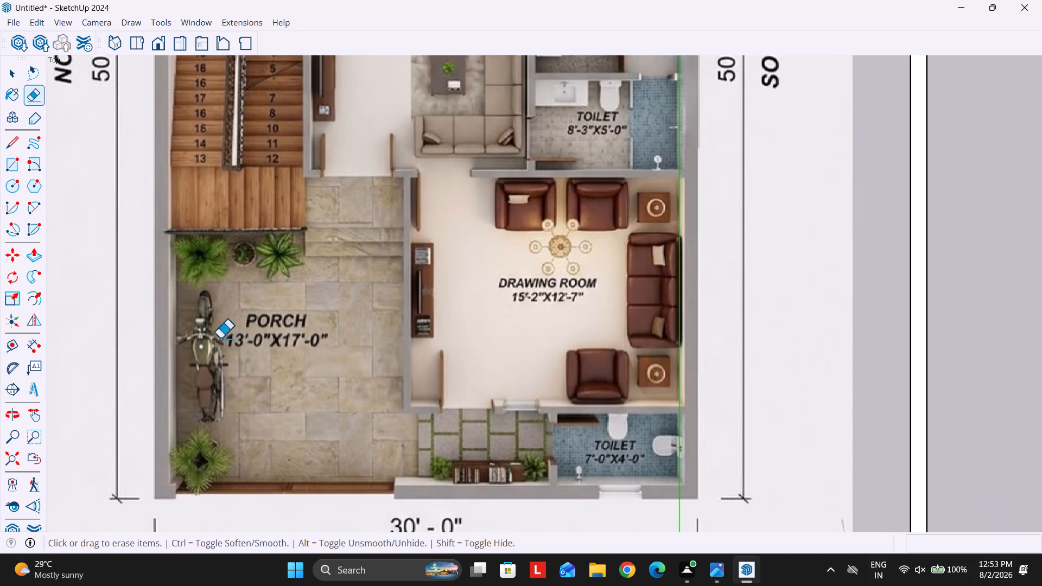
scroll(193, 316, "down", 6)
scroll(738, 472, "up", 2)
scroll(663, 387, "down", 5)
scroll(658, 505, "up", 3)
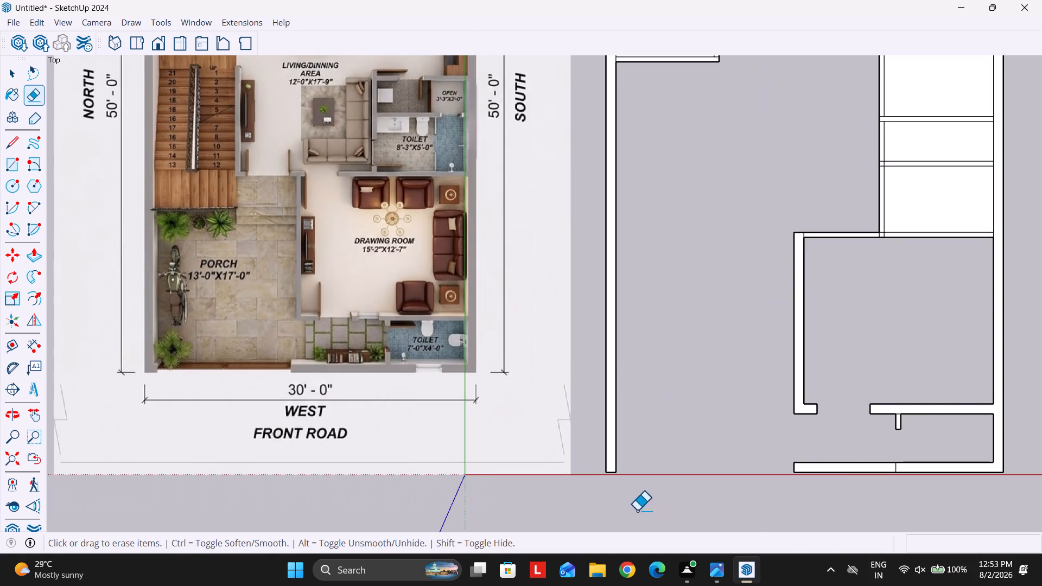
Place a guide 17' from the front end of the outer north wall, crossing the porch.
key("t")
scroll(626, 511, "up", 12)
left_click(600, 437)
type("17'")
key("Return")
Place a guide in line with the outer face of the drawing room's east wall and another 9" from it towards the porch.
scroll(573, 458, "down", 14)
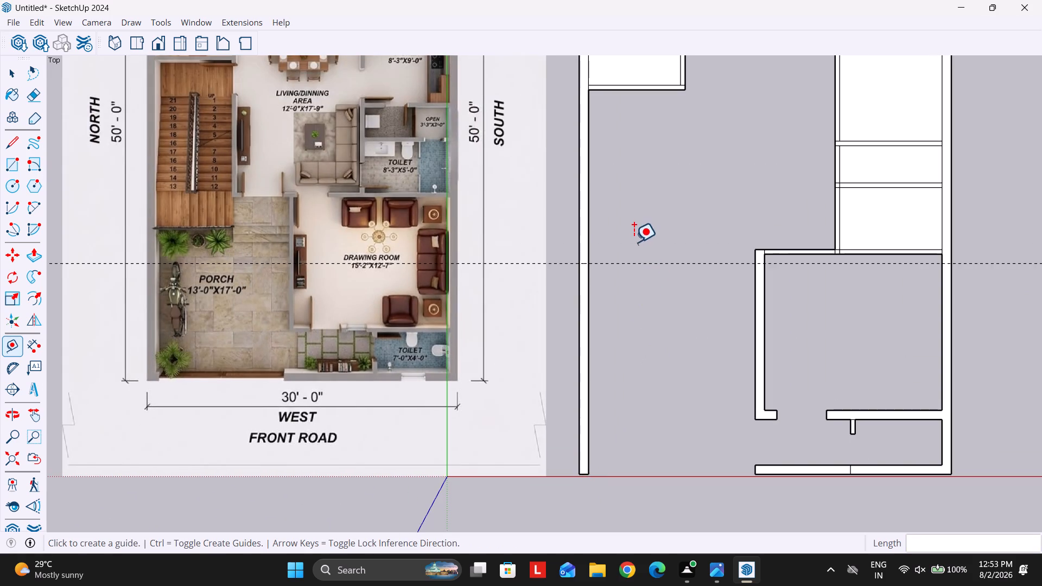
scroll(715, 277, "up", 9)
left_click(746, 267)
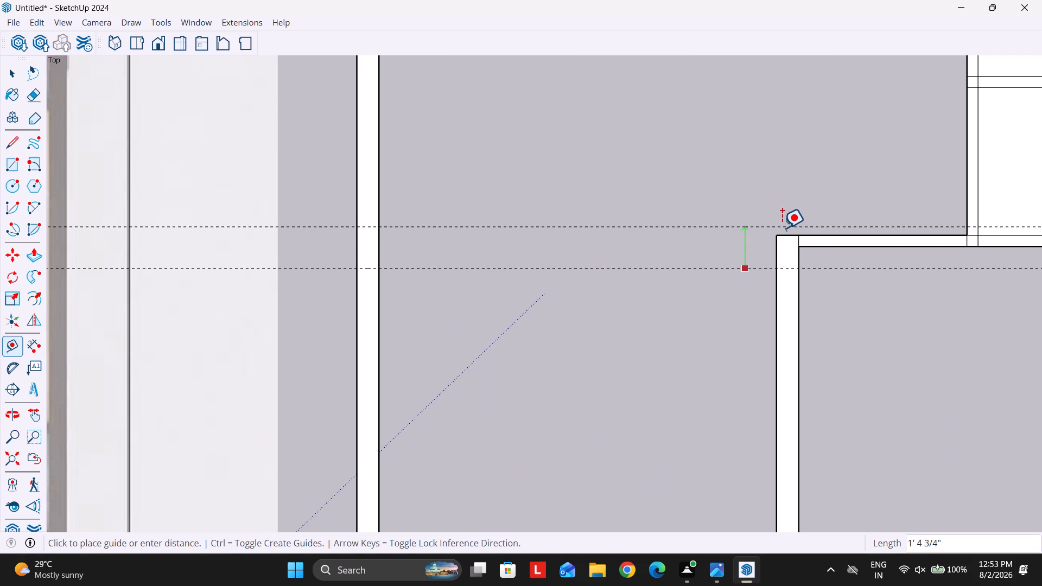
left_click(770, 235)
scroll(613, 286, "down", 4)
scroll(583, 257, "up", 3)
left_click(592, 254)
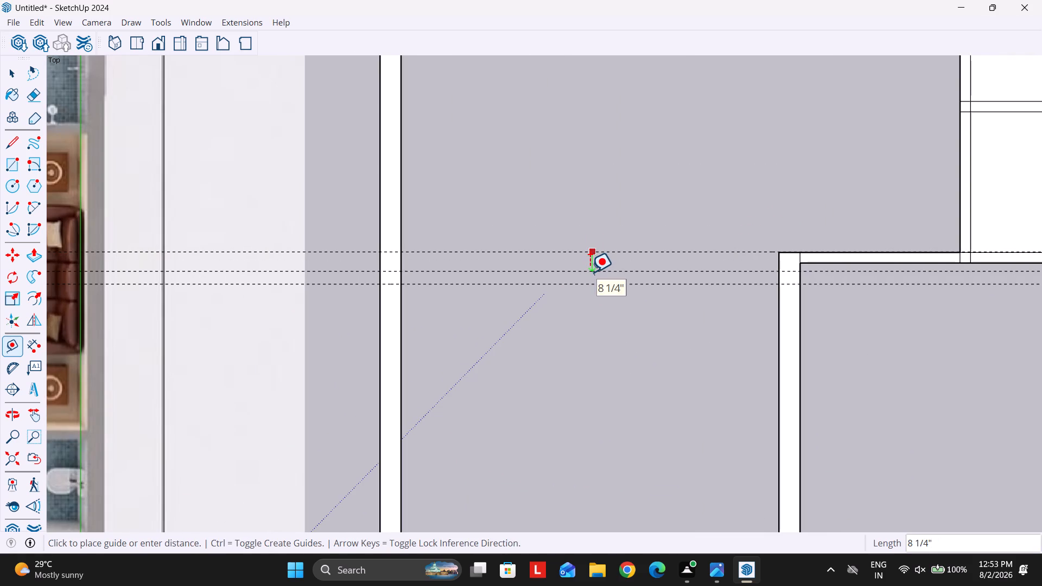
key("9")
key("Return")
Erase the 17' guide crossing the porch.
scroll(604, 276, "up", 5)
key("e")
left_click_drag(584, 287, 607, 327)
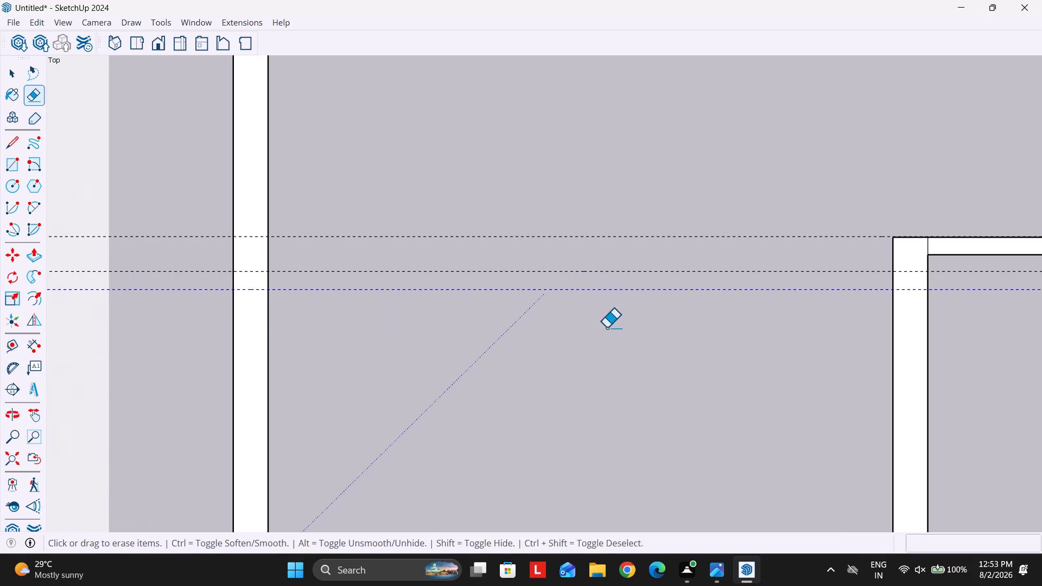
left_click_drag(607, 327, 607, 322)
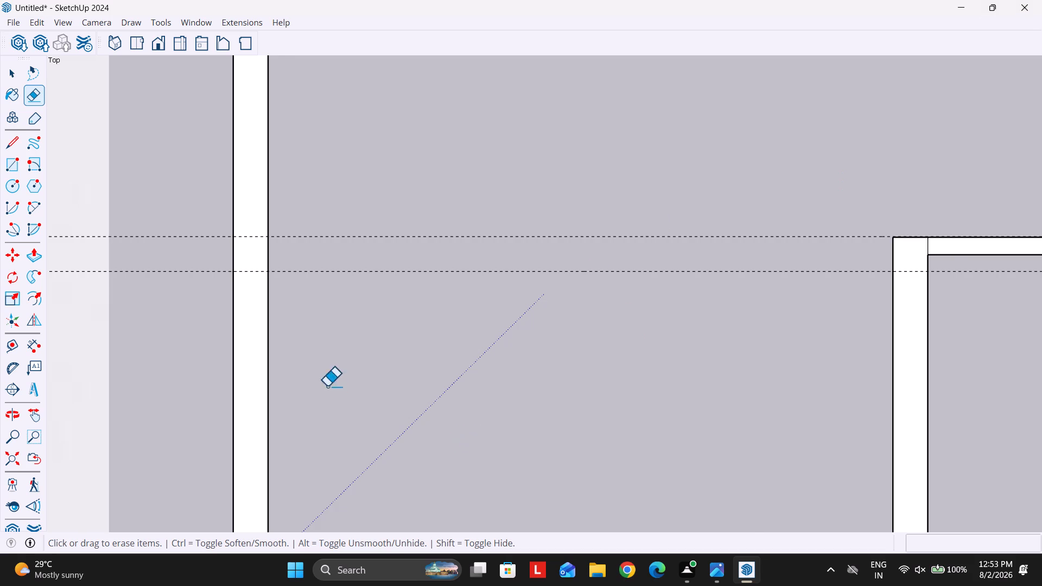
Draw the porch's east wall as a rectangle between the two guides, from the outer north wall to the drawing room wall, and erase the guides.
scroll(361, 327, "down", 4)
key("r")
left_click(274, 270)
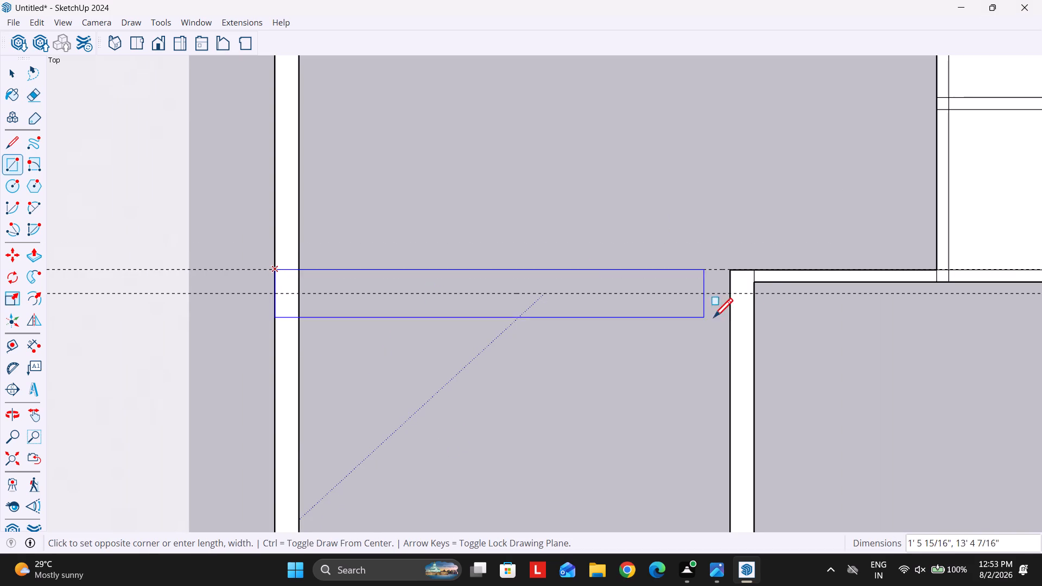
left_click(732, 291)
scroll(367, 284, "down", 6)
key("space")
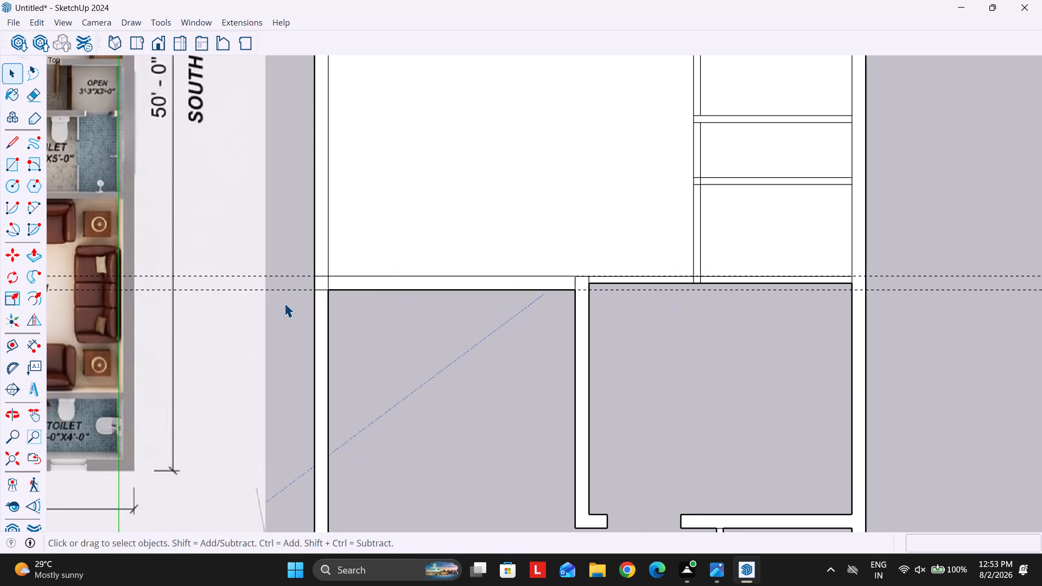
key("e")
left_click_drag(287, 265, 290, 318)
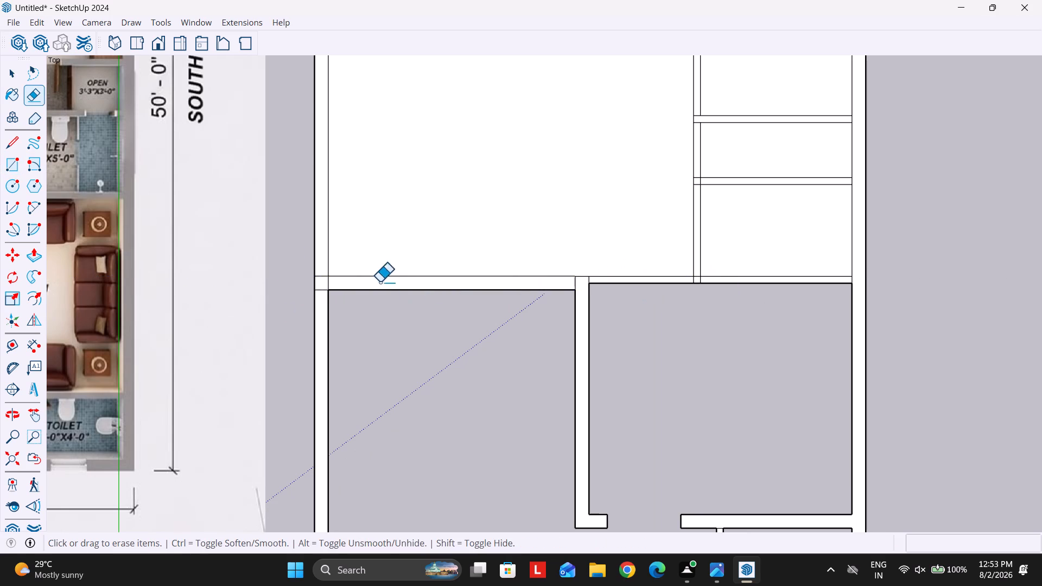
Examine the living area, staircase, toilet and drawing room entrance on the plan image against the drawn walls.
scroll(398, 335, "down", 5)
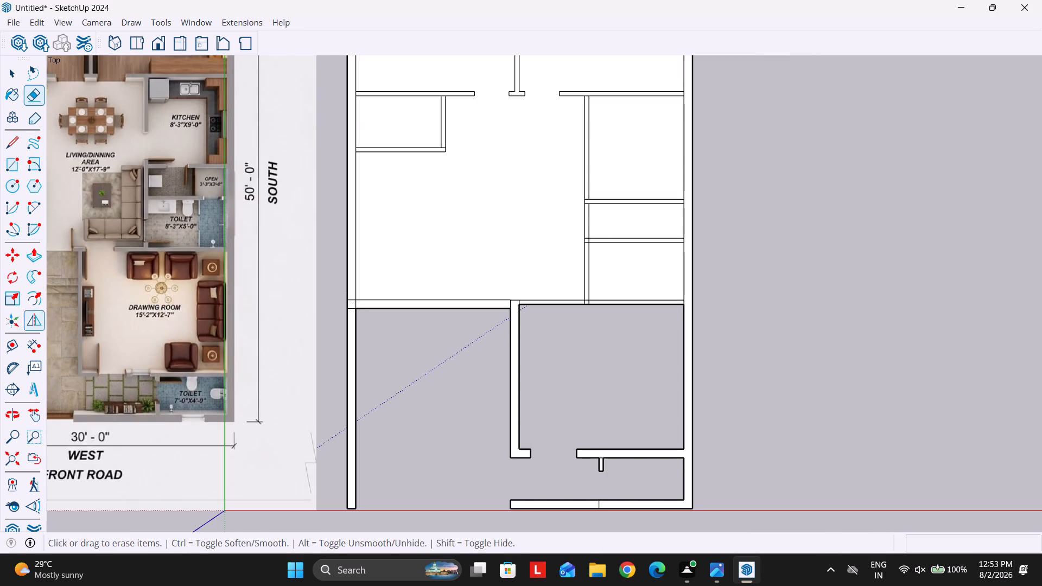
scroll(186, 299, "down", 4)
scroll(29, 291, "up", 5)
scroll(707, 337, "down", 3)
scroll(393, 302, "up", 4)
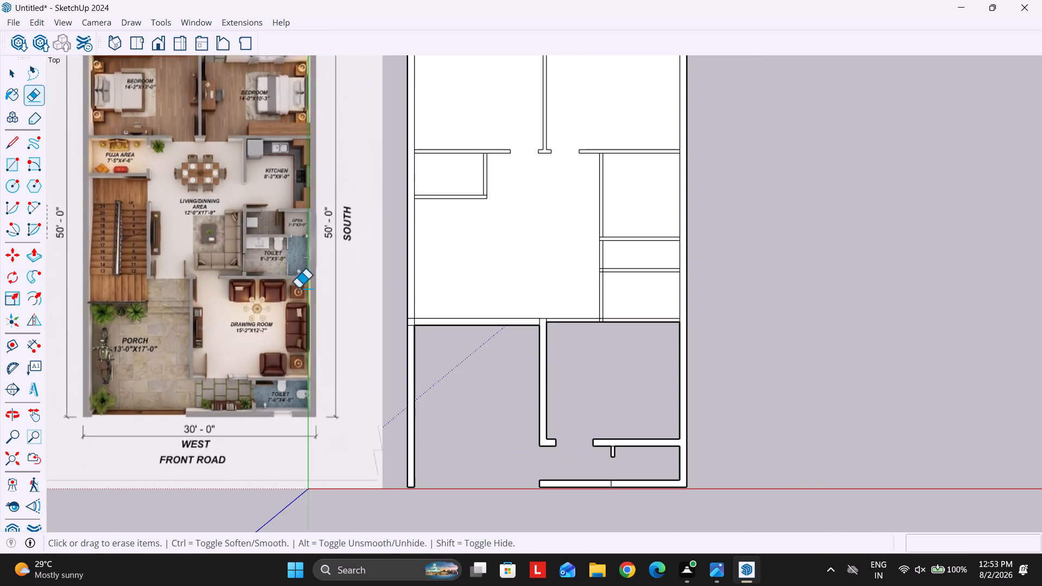
scroll(81, 270, "up", 7)
scroll(148, 143, "up", 5)
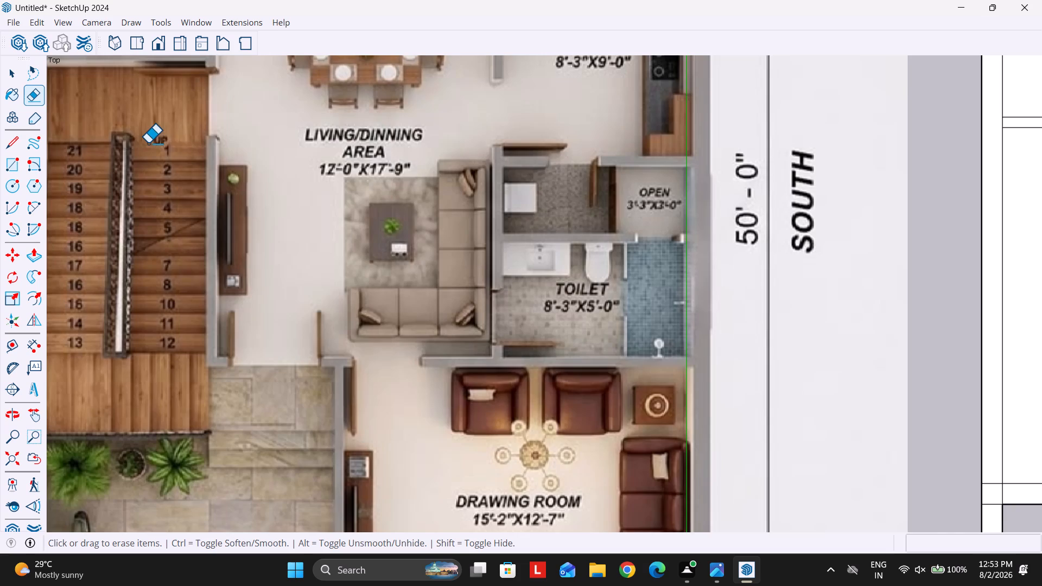
scroll(196, 207, "down", 2)
scroll(239, 257, "down", 4)
scroll(360, 207, "down", 2)
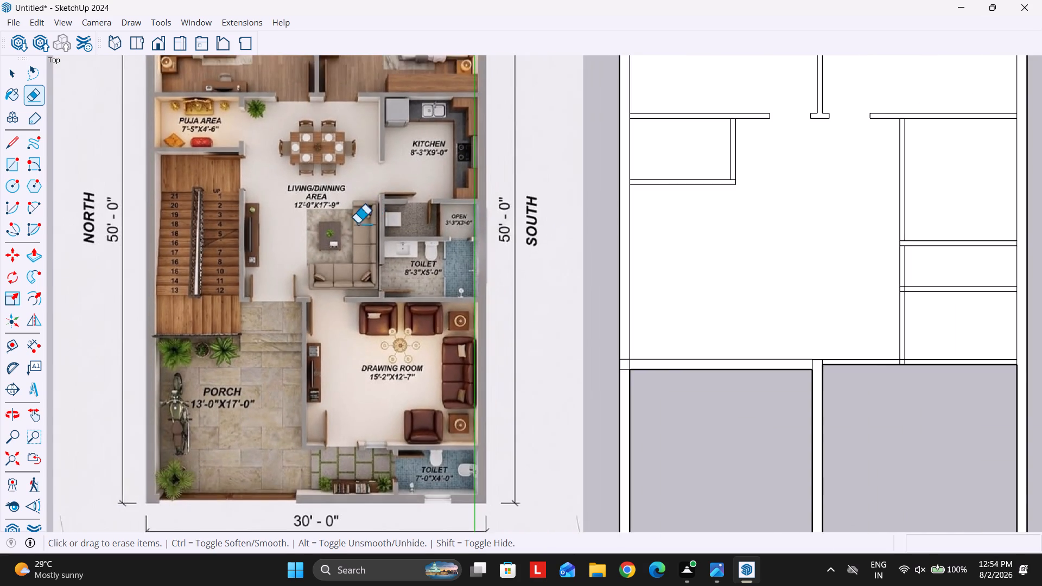
scroll(265, 376, "up", 9)
scroll(243, 315, "down", 10)
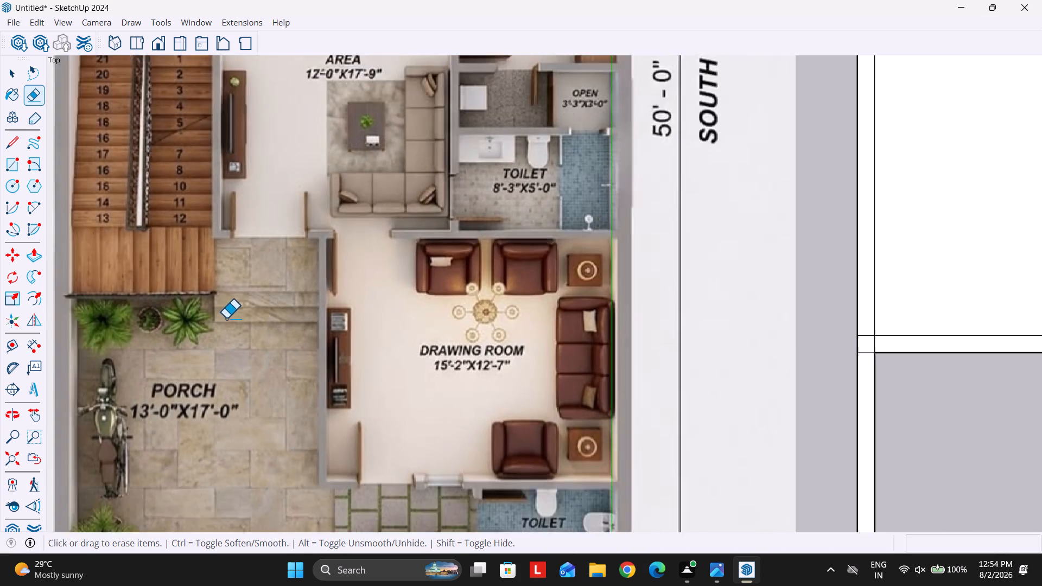
scroll(256, 324, "down", 5)
scroll(270, 110, "up", 7)
scroll(268, 429, "down", 4)
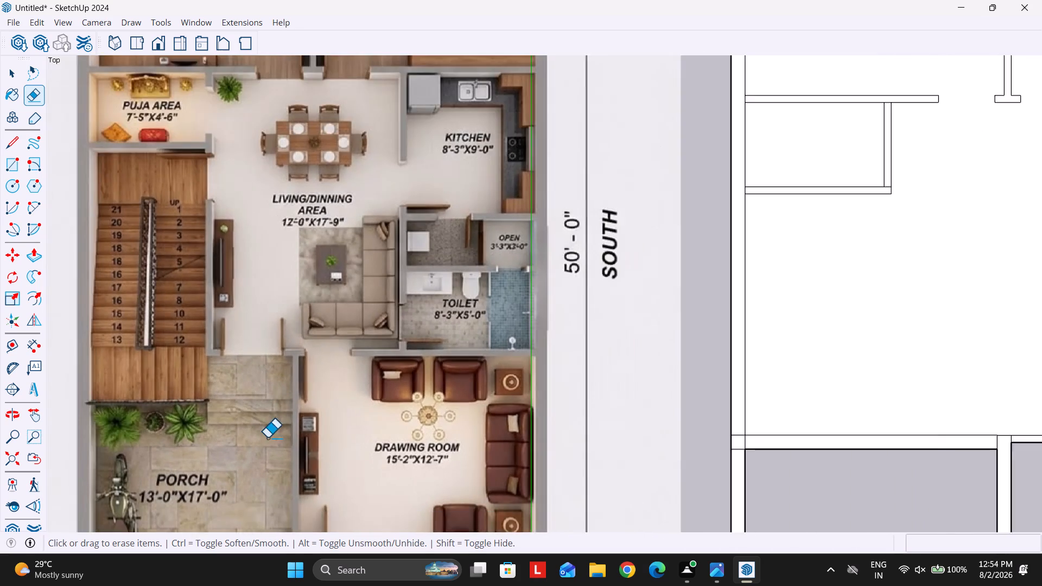
scroll(227, 354, "down", 5)
scroll(664, 262, "up", 1)
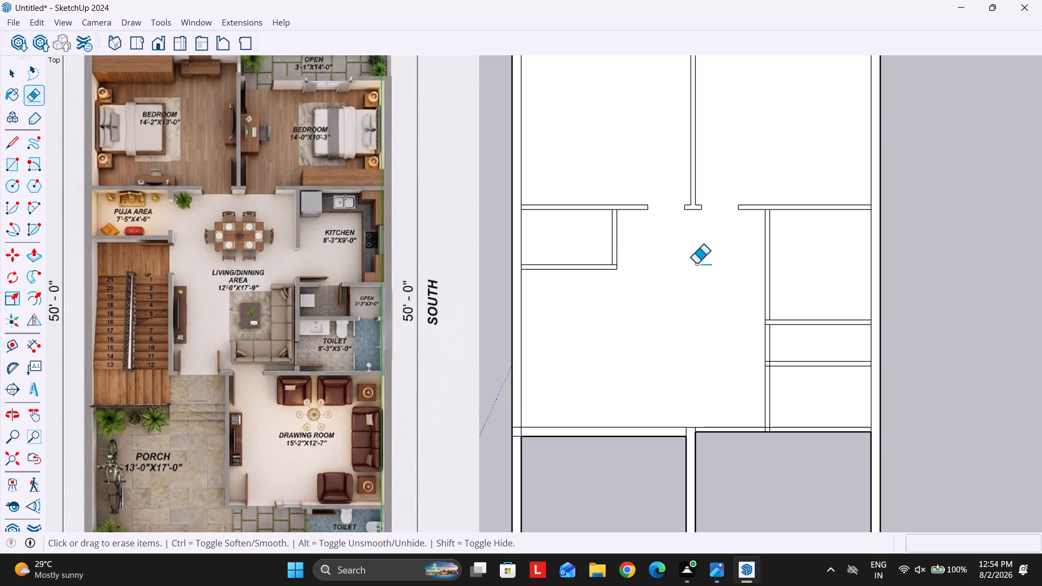
scroll(719, 405, "up", 2)
scroll(129, 424, "up", 5)
scroll(153, 318, "up", 2)
scroll(153, 326, "down", 2)
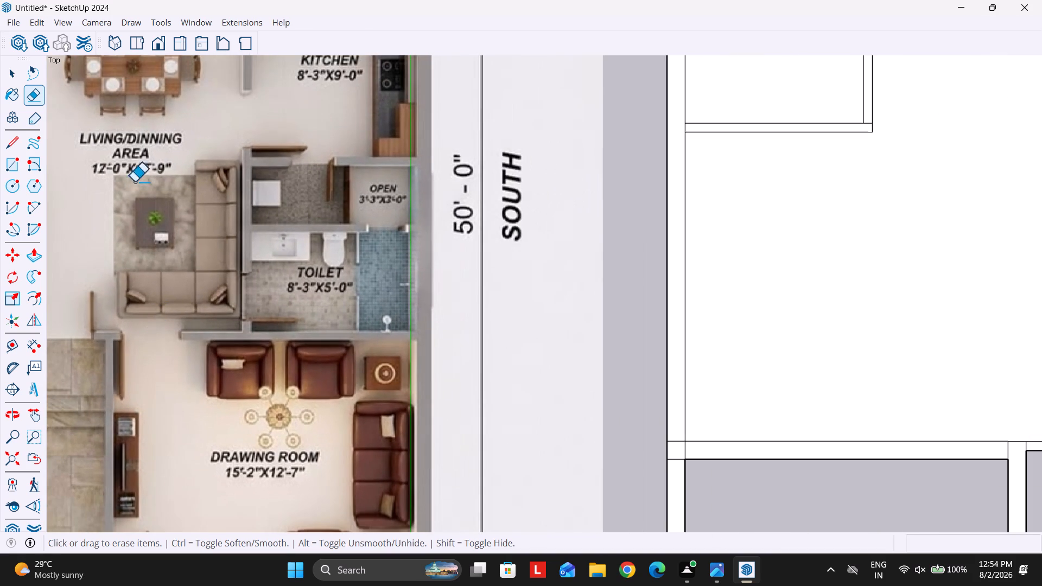
scroll(149, 293, "down", 6)
scroll(688, 395, "up", 4)
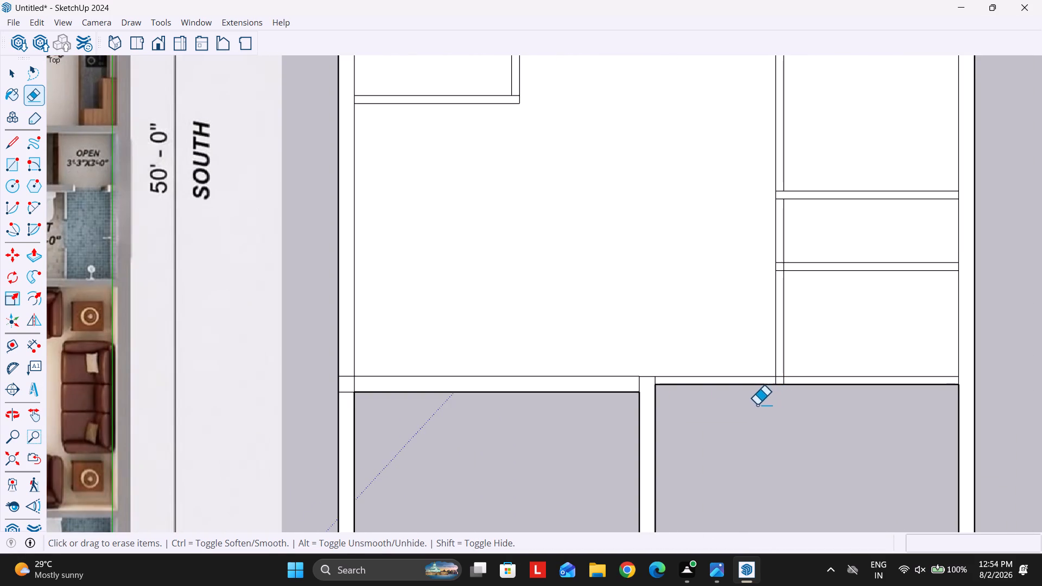
Place a guide 3' from the inner face of the drawing room's north wall, crossing its east wall.
key("t")
scroll(757, 404, "up", 4)
key("t")
left_click(606, 418)
type("3'")
key("Return")
Cut the opening between living area and drawing room with a 3' by 4 1/2" rectangle, erasing the enclosed wall edges and the guide.
key("space")
key("r")
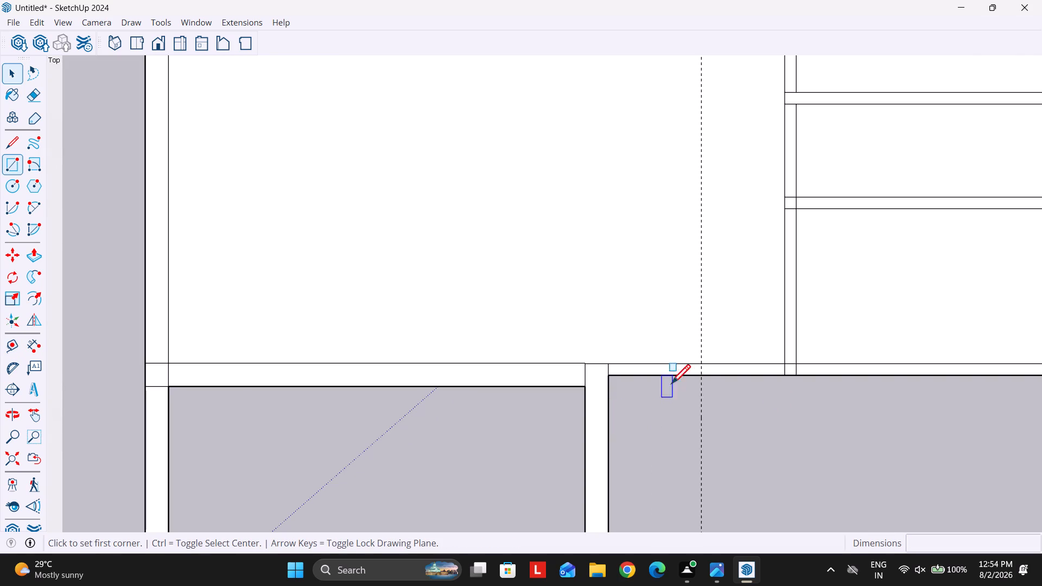
left_click(702, 364)
left_click(609, 377)
key("e")
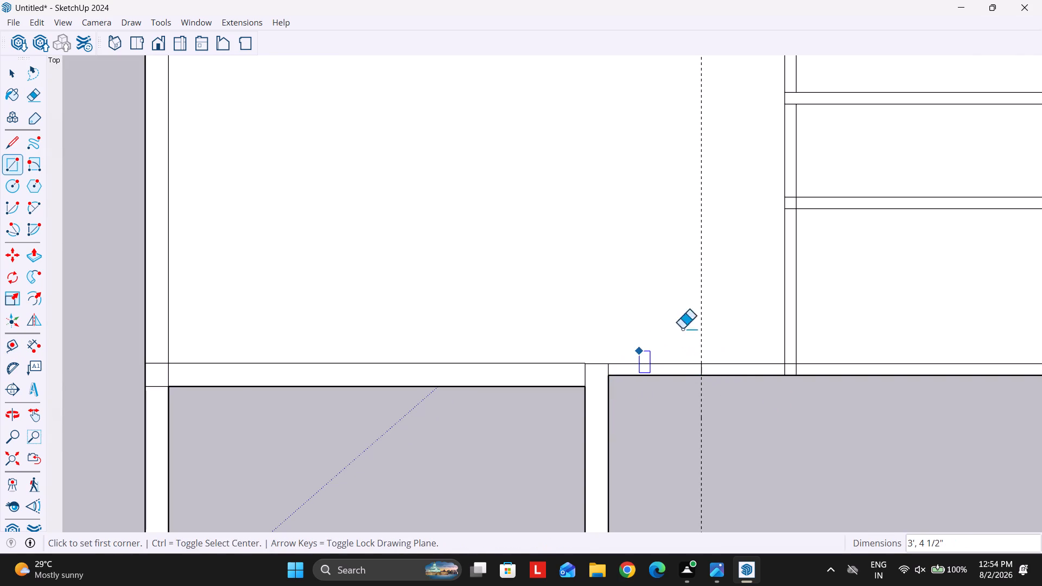
left_click_drag(721, 325, 653, 419)
key("Escape")
left_click_drag(722, 301, 684, 328)
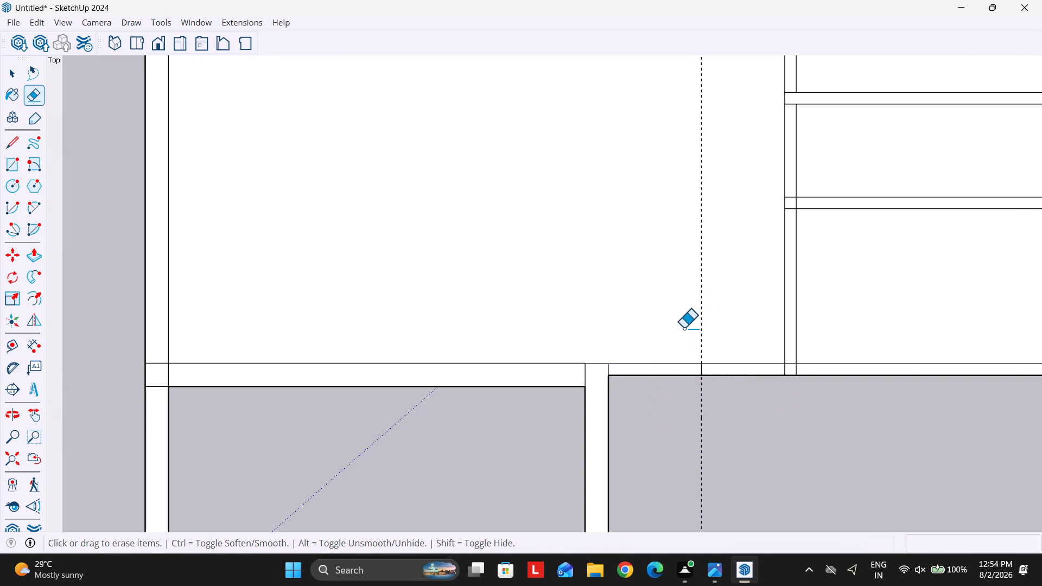
left_click_drag(684, 328, 720, 413)
Erase the leftover edges inside the junction of the 8'-3" by 5'-0" toilet's north wall and the drawing room's east wall.
scroll(591, 362, "down", 7)
scroll(712, 387, "up", 15)
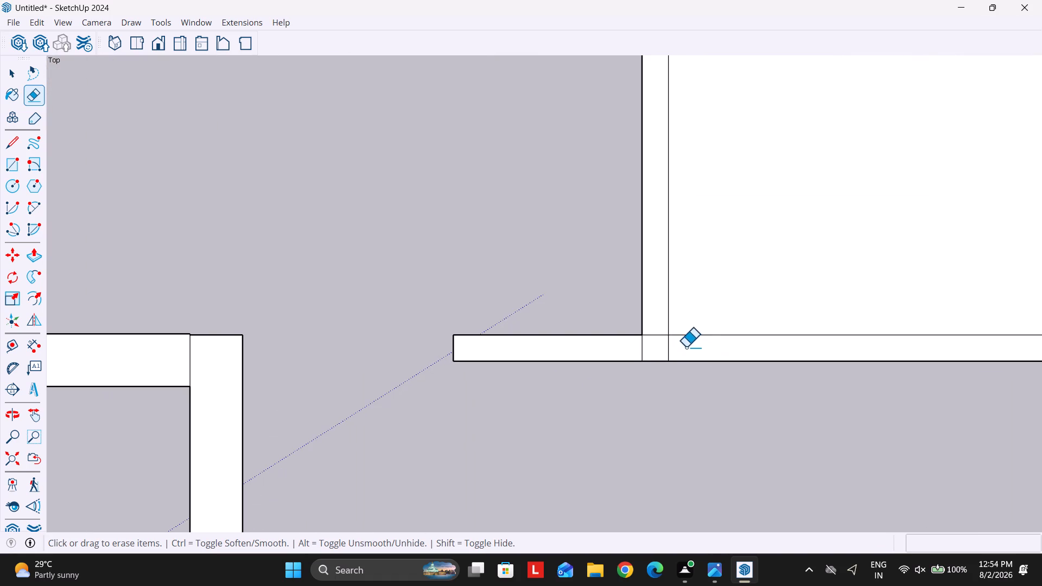
left_click_drag(661, 328, 677, 350)
Examine the toilet, wash area and living area doors on the plan image against the drawn walls.
scroll(653, 380, "down", 9)
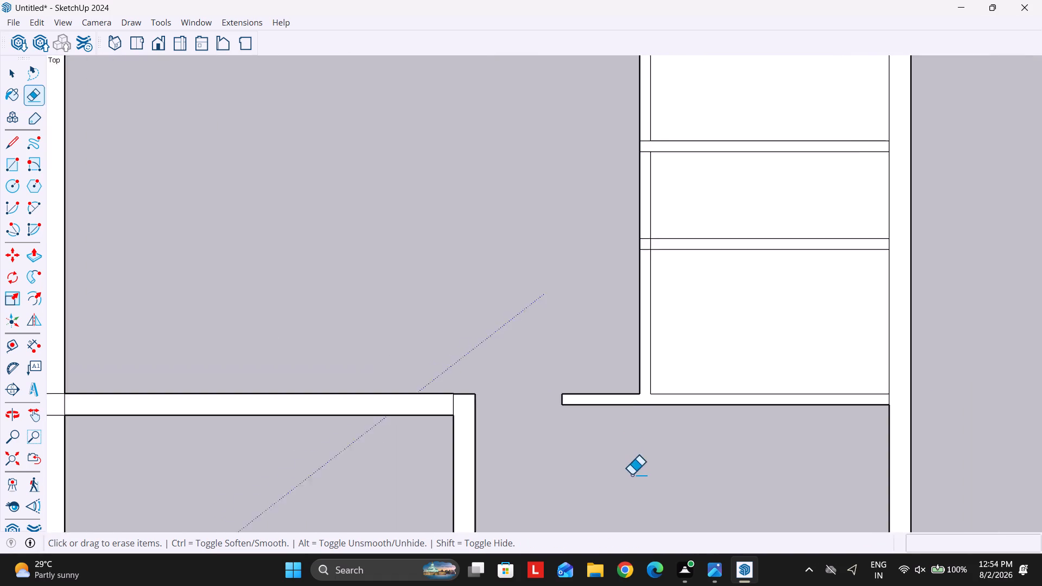
scroll(632, 474, "down", 10)
scroll(111, 365, "up", 10)
scroll(196, 389, "down", 3)
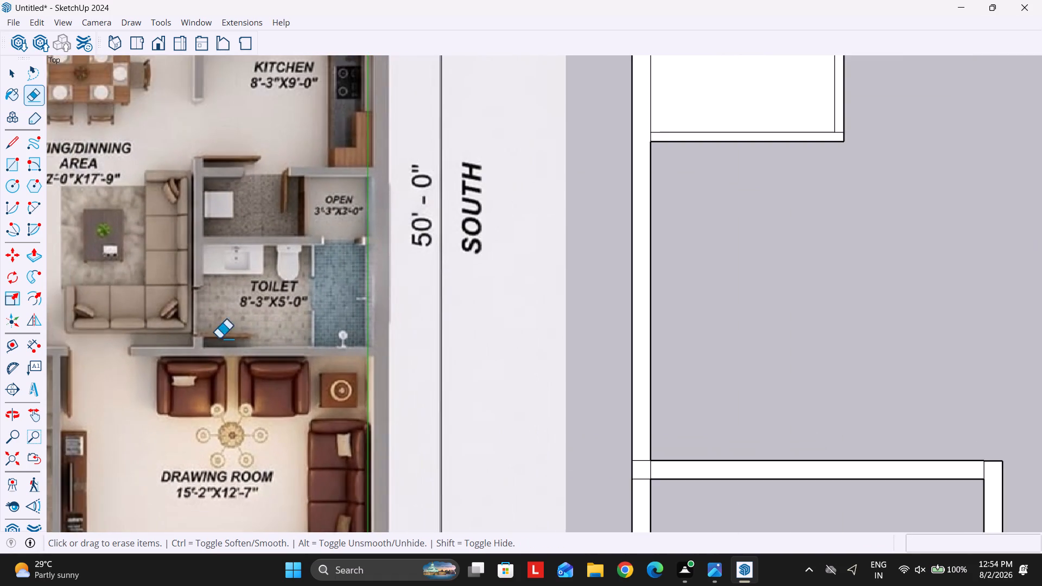
scroll(220, 329, "up", 8)
scroll(313, 324, "down", 8)
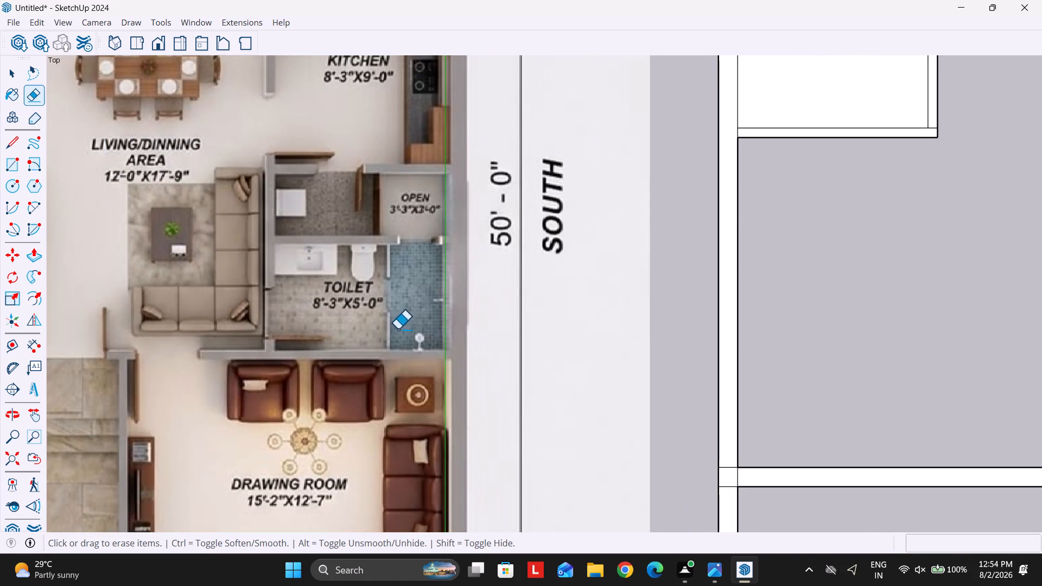
scroll(342, 366, "down", 4)
scroll(223, 320, "up", 6)
scroll(212, 360, "down", 3)
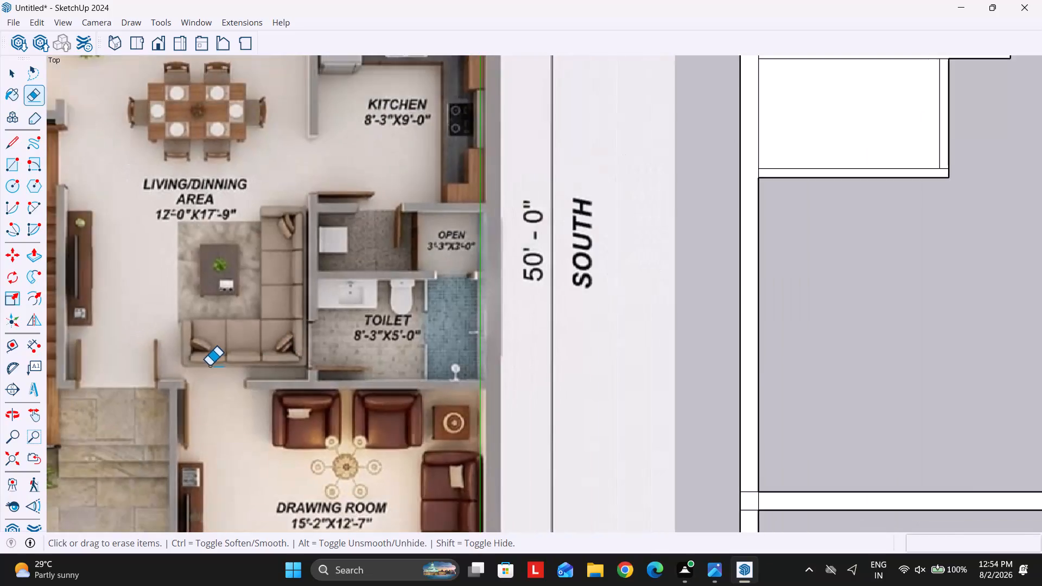
scroll(209, 365, "down", 10)
scroll(859, 426, "up", 2)
scroll(659, 218, "down", 3)
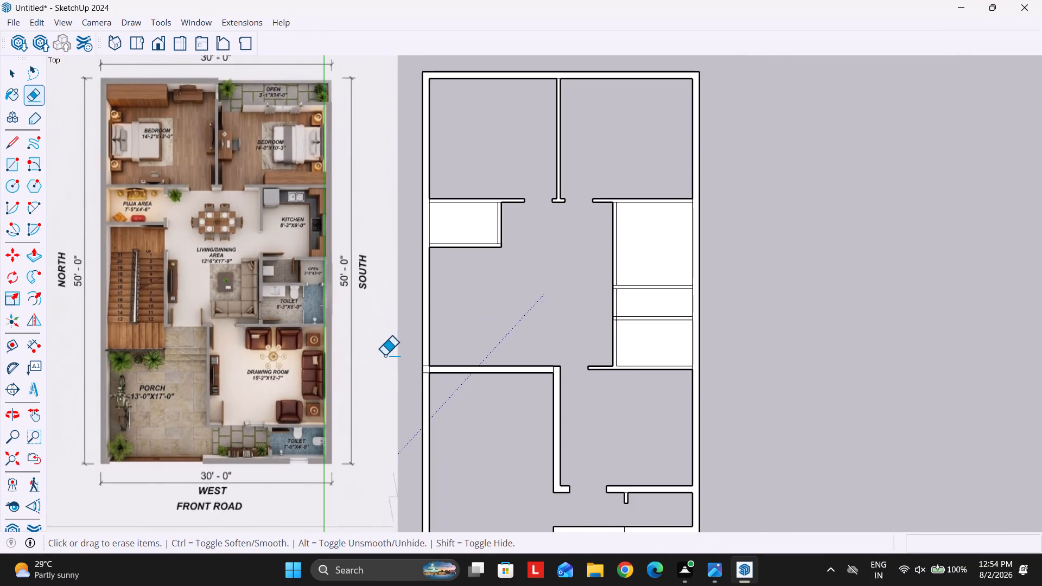
Place guides across the 8'-3" by 5'-0" toilet's north wall, 6" from its east wall's inner face and 2.5' further west.
scroll(385, 355, "up", 1)
scroll(802, 334, "up", 3)
scroll(615, 352, "up", 7)
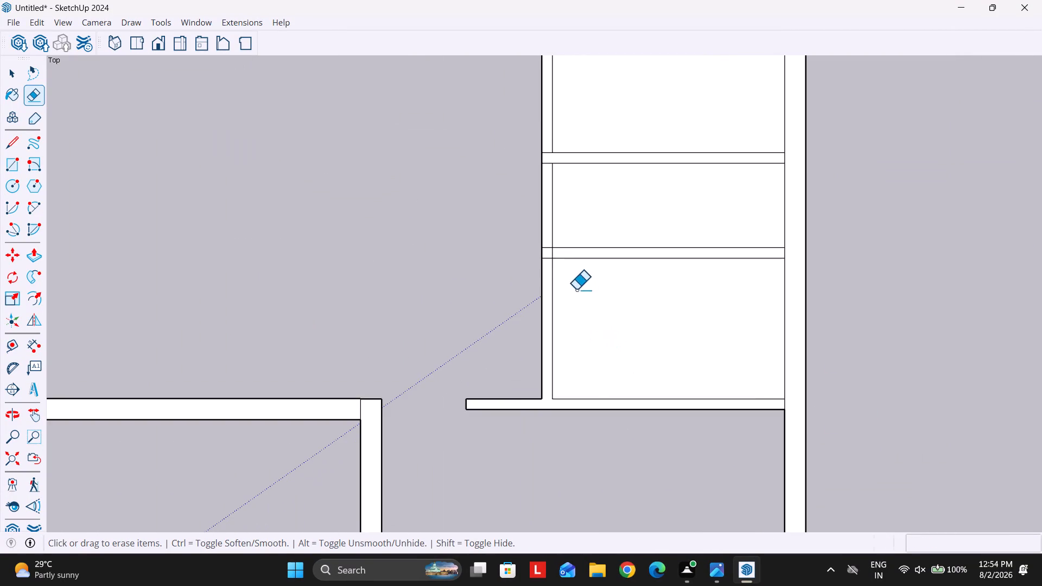
key("t")
scroll(575, 283, "up", 1)
left_click(573, 254)
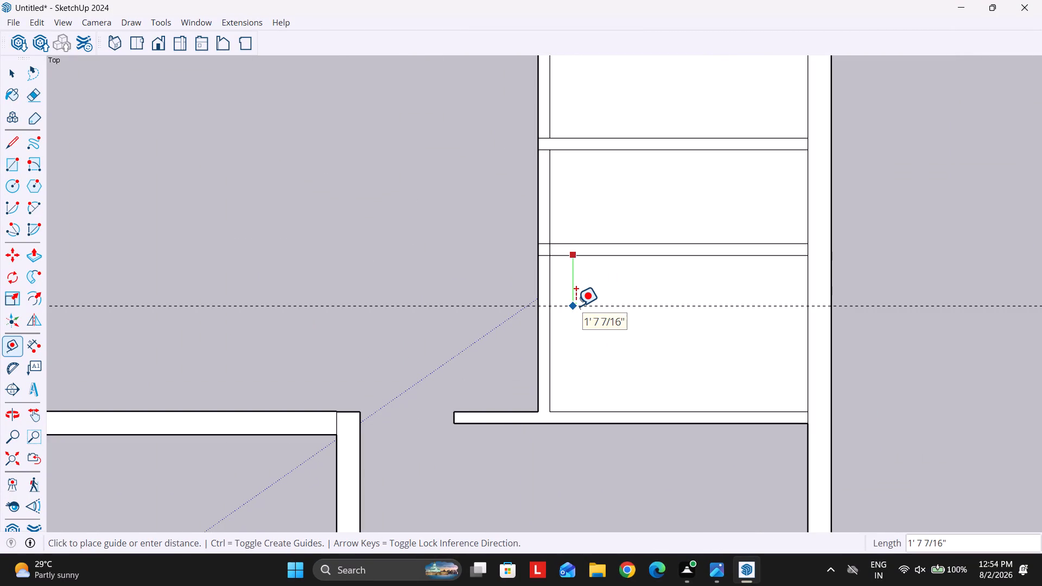
key("3")
key("BackSpace")
key("6")
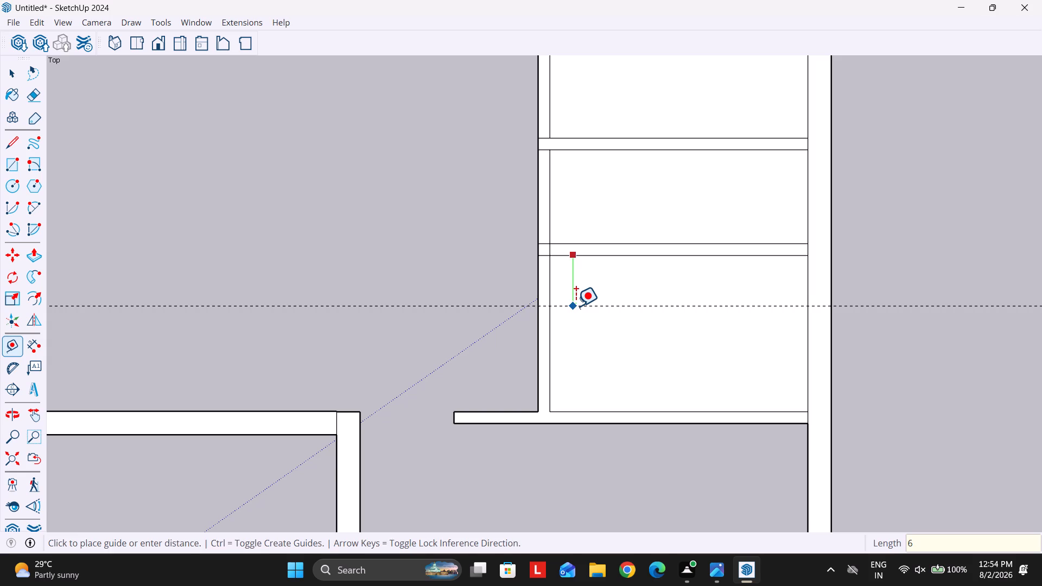
key("Return")
left_click(571, 271)
type("2.5'")
key("Return")
Cut the toilet's door opening in its north wall with a 2' 6" by 4 1/2" rectangle, erasing the enclosed wall edges and the guides.
key("space")
type("R")
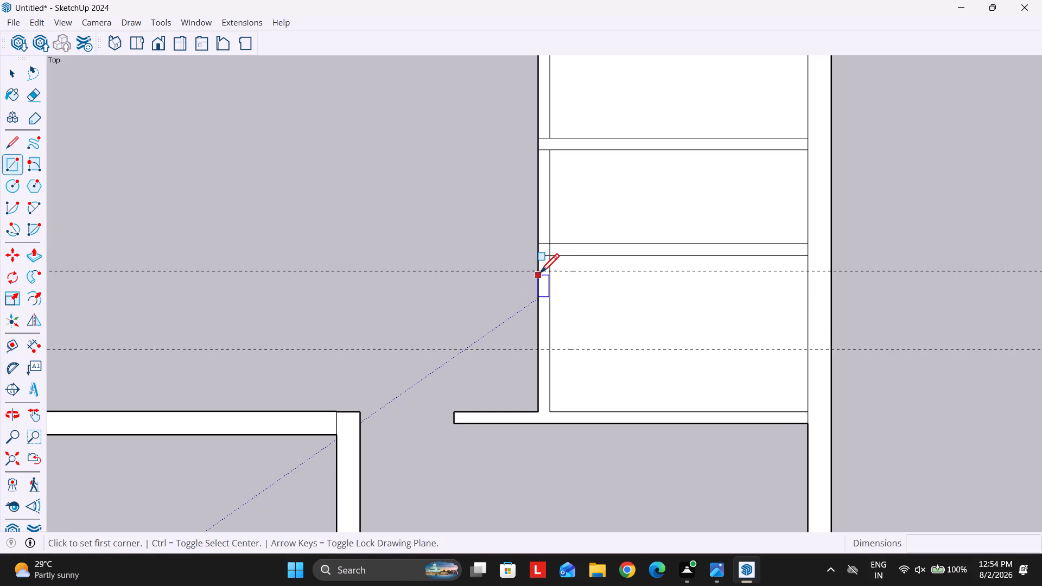
left_click(538, 272)
left_click(551, 348)
key("e")
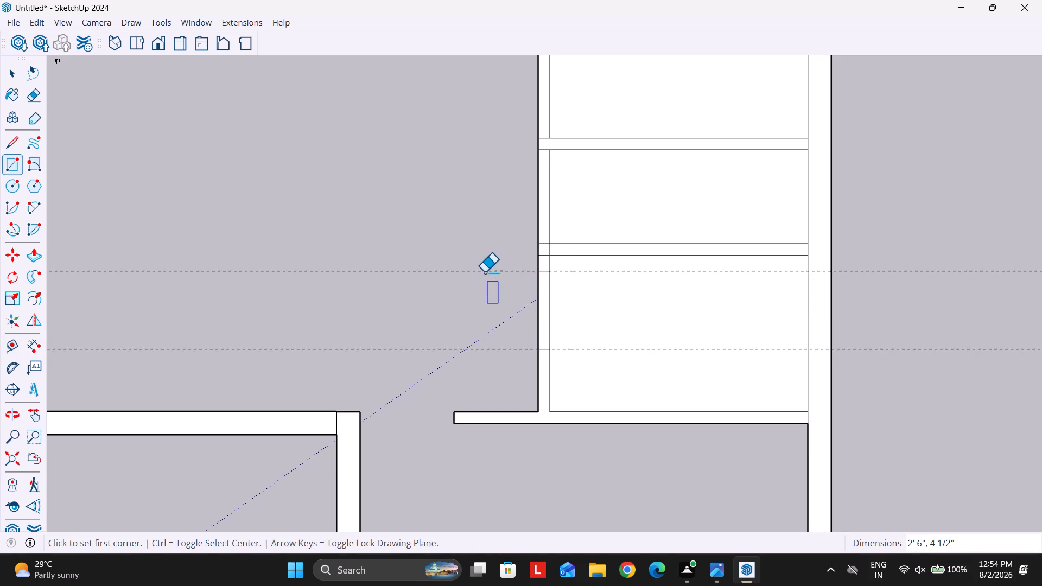
left_click_drag(483, 261, 606, 314)
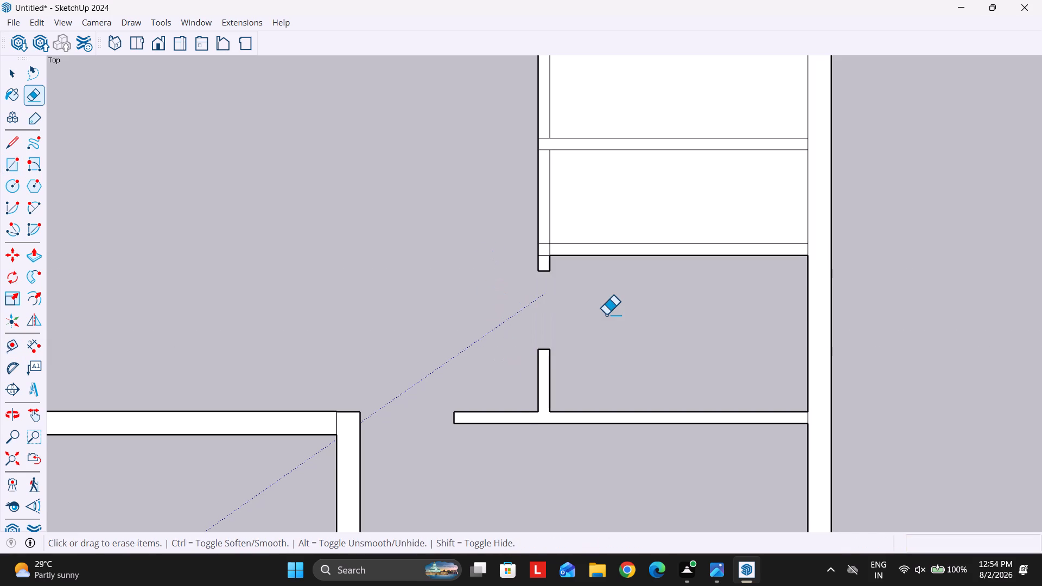
Place guides across the wall between kitchen and wash area, 1' from the north wall's inner face and 2.5' further south.
scroll(309, 366, "down", 8)
scroll(493, 414, "down", 4)
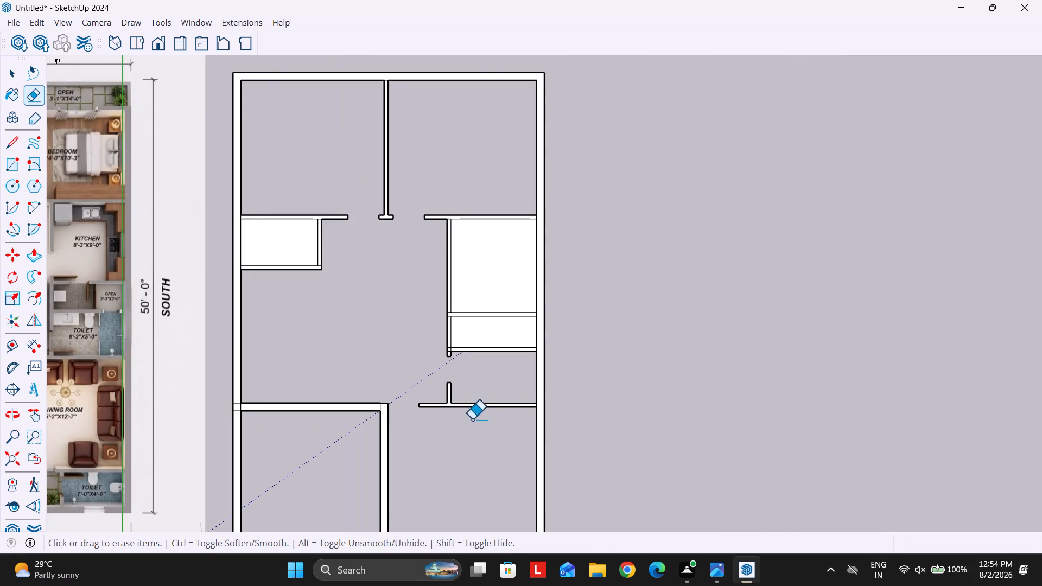
scroll(449, 394, "down", 5)
scroll(104, 327, "up", 6)
scroll(442, 389, "up", 5)
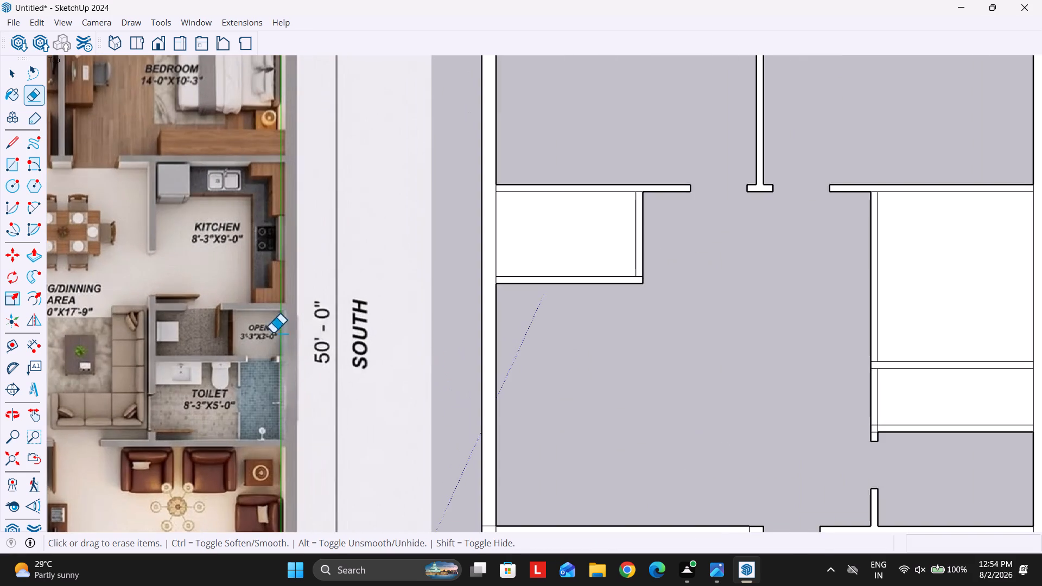
scroll(129, 338, "down", 4)
scroll(771, 350, "up", 9)
key("t")
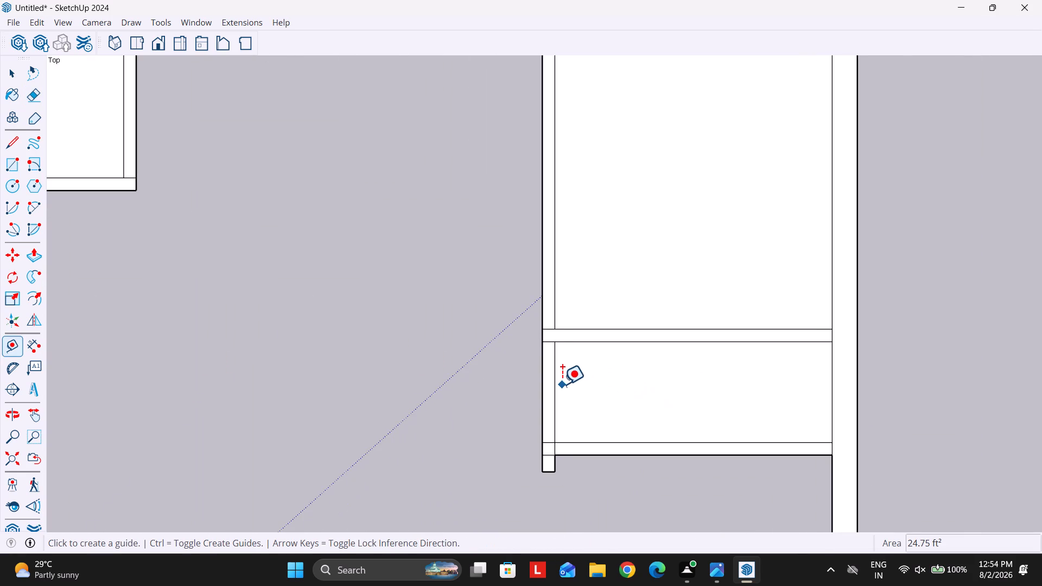
left_click(555, 384)
type("1'")
key("Return")
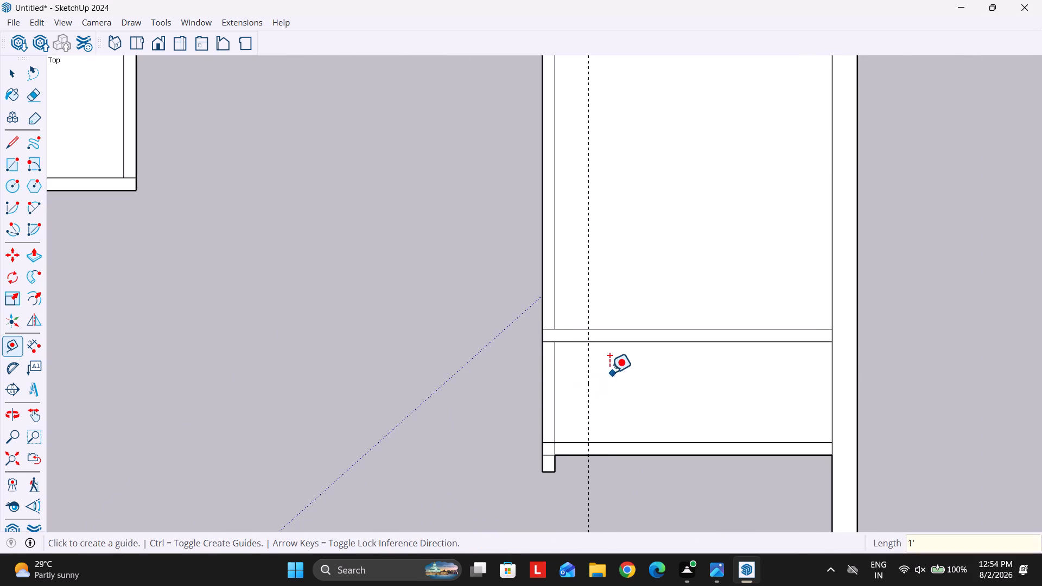
left_click(588, 372)
type("2.5'")
key("Return")
Cut the opening between kitchen and wash area with a 2' 6" by 4 1/2" rectangle, erasing the enclosed wall edges and the guides.
key("r")
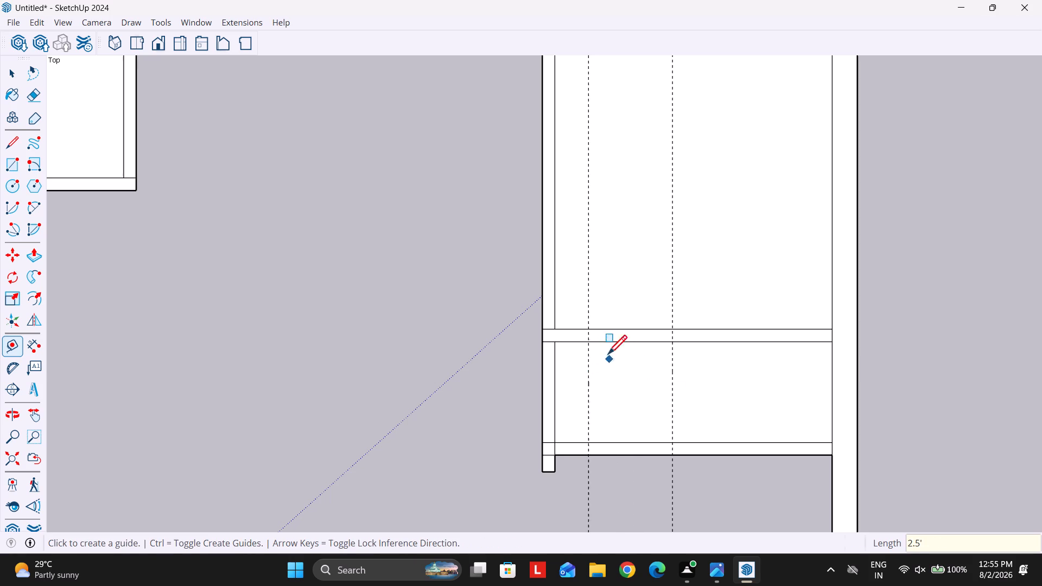
left_click(589, 328)
left_click(671, 342)
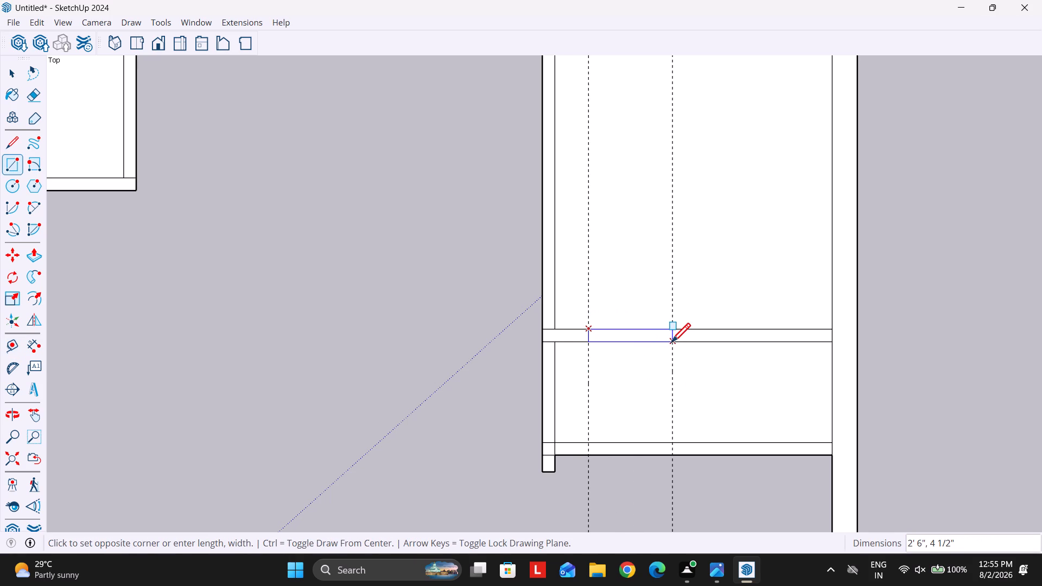
key("e")
left_click_drag(585, 294, 589, 356)
left_click_drag(595, 370, 714, 388)
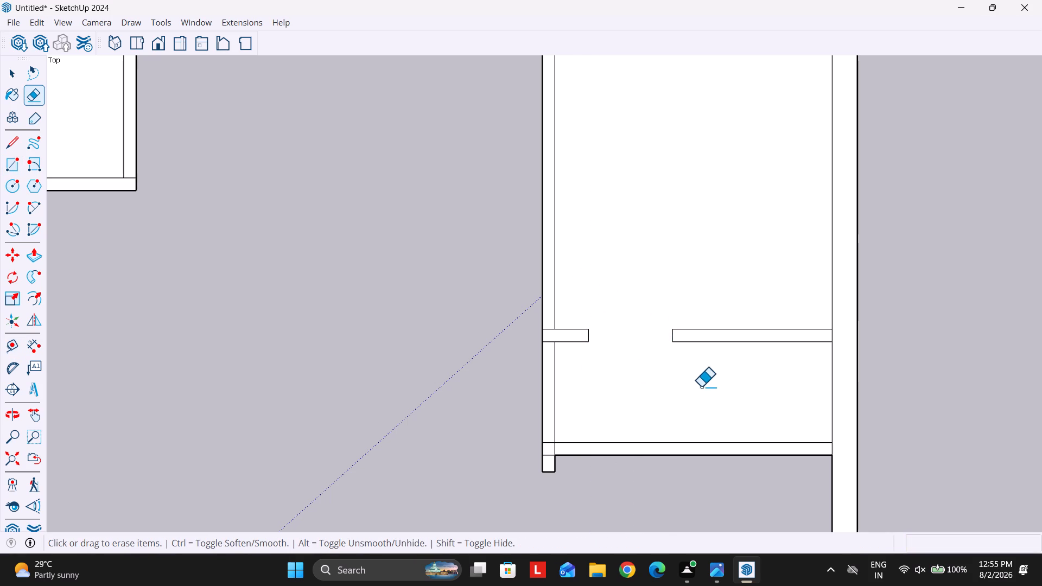
Open the kitchen's north wall from the wash area wall to a guide 4' east, capping the cut end with a 4 1/2" line.
scroll(656, 392, "down", 11)
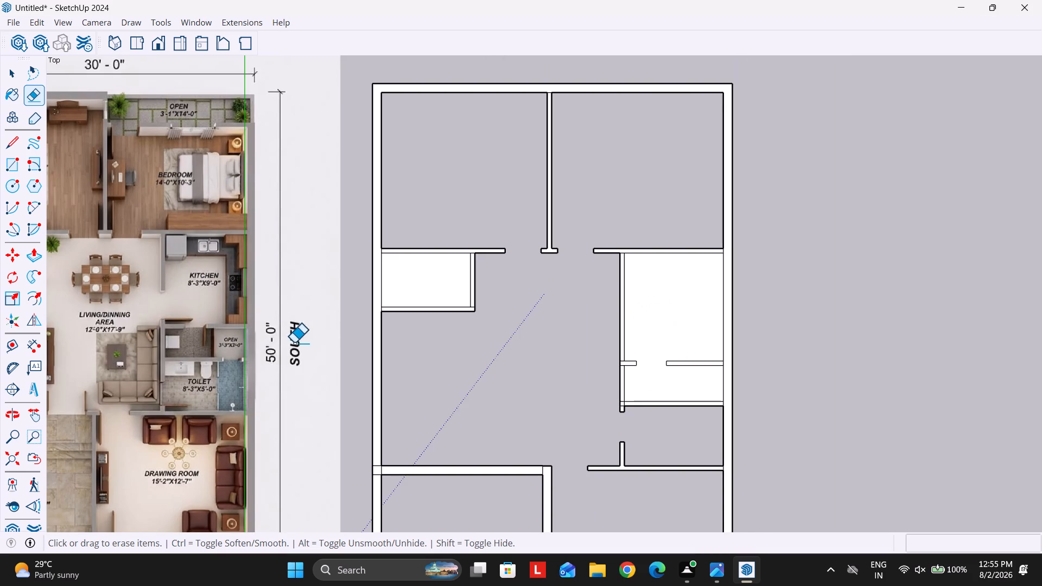
scroll(562, 365, "up", 8)
key("t")
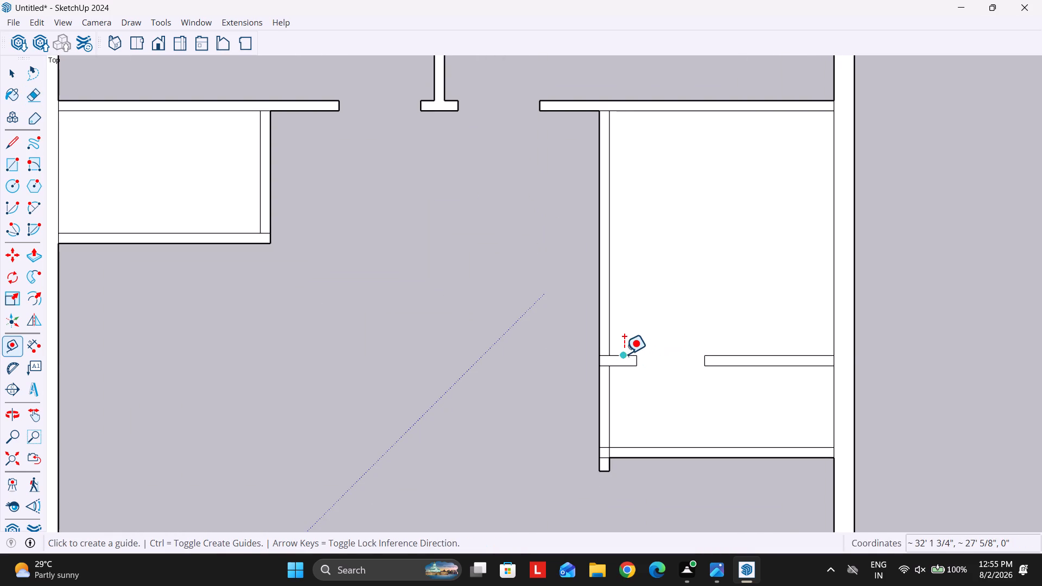
left_click(624, 354)
type("4'")
key("Return")
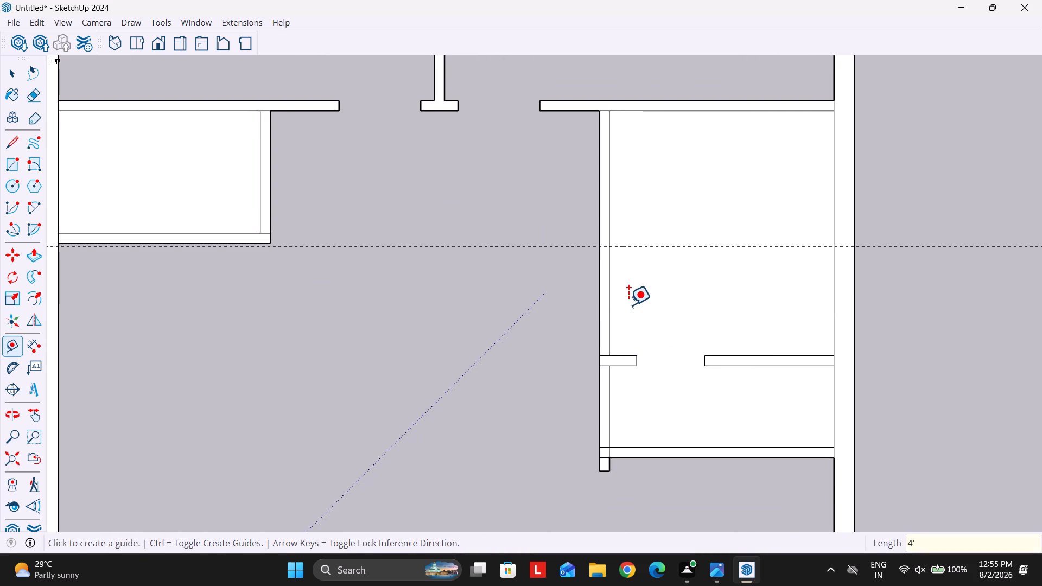
scroll(623, 236, "up", 3)
key("l")
left_click(588, 249)
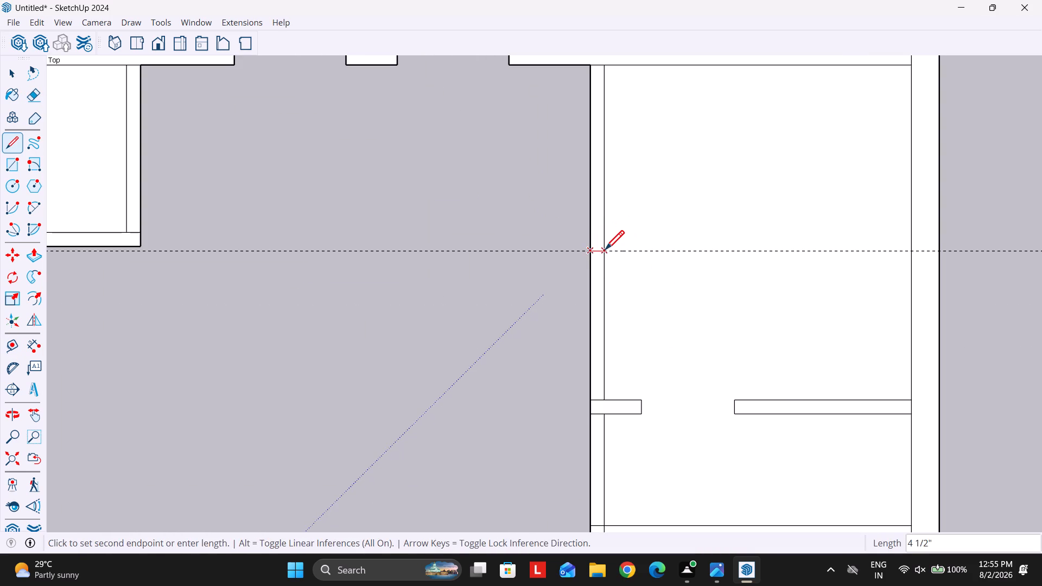
left_click(605, 249)
key("Escape")
key("e")
left_click_drag(543, 267, 644, 308)
left_click_drag(648, 243, 651, 270)
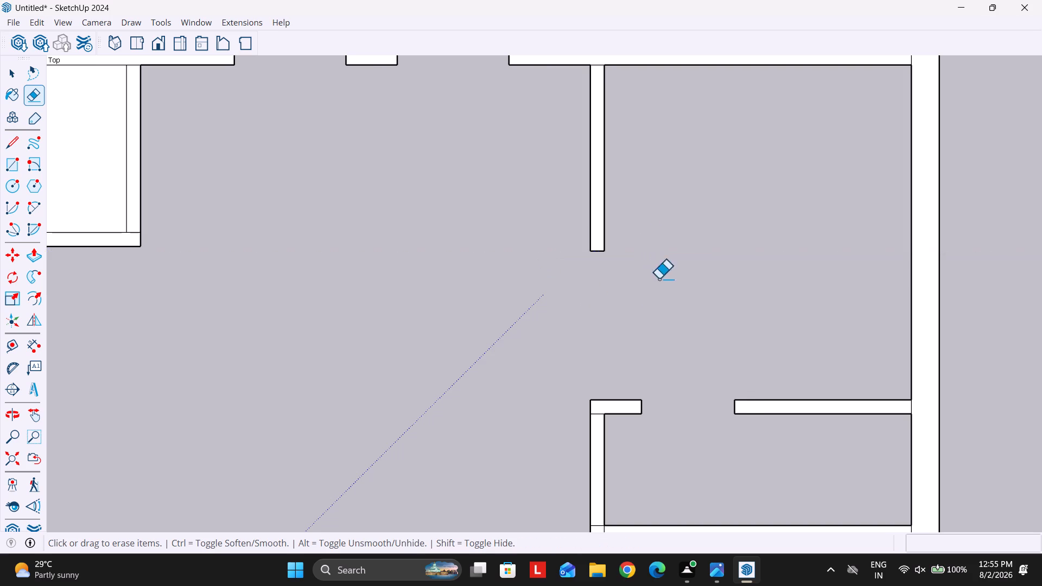
Erase the leftover edges inside the wash area's north wall, where it meets the kitchen wall and the toilet wall.
scroll(659, 279, "down", 9)
scroll(669, 390, "up", 15)
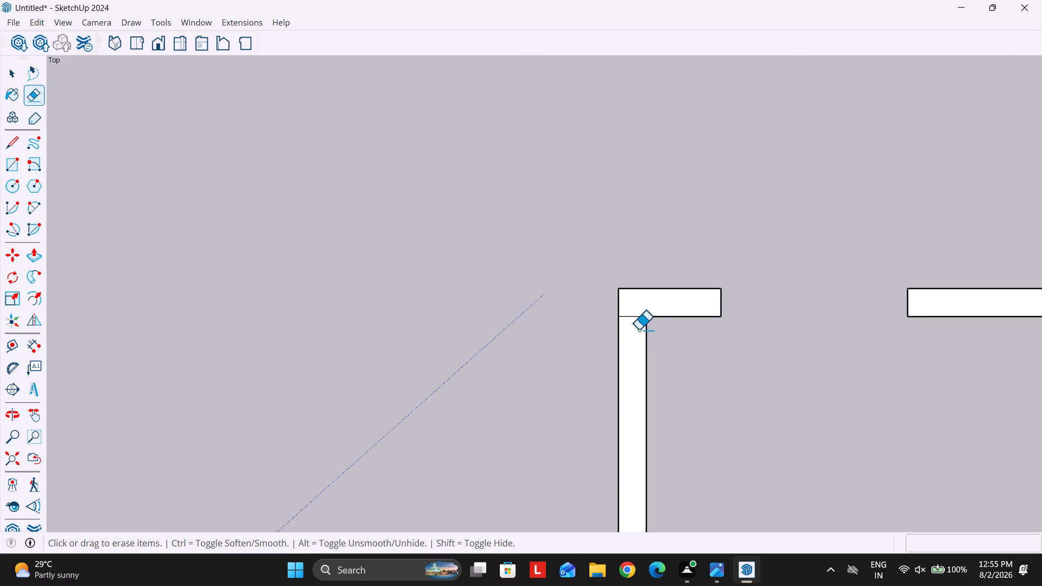
left_click_drag(639, 309, 639, 324)
scroll(615, 299, "down", 7)
scroll(631, 506, "up", 9)
left_click_drag(618, 438, 615, 379)
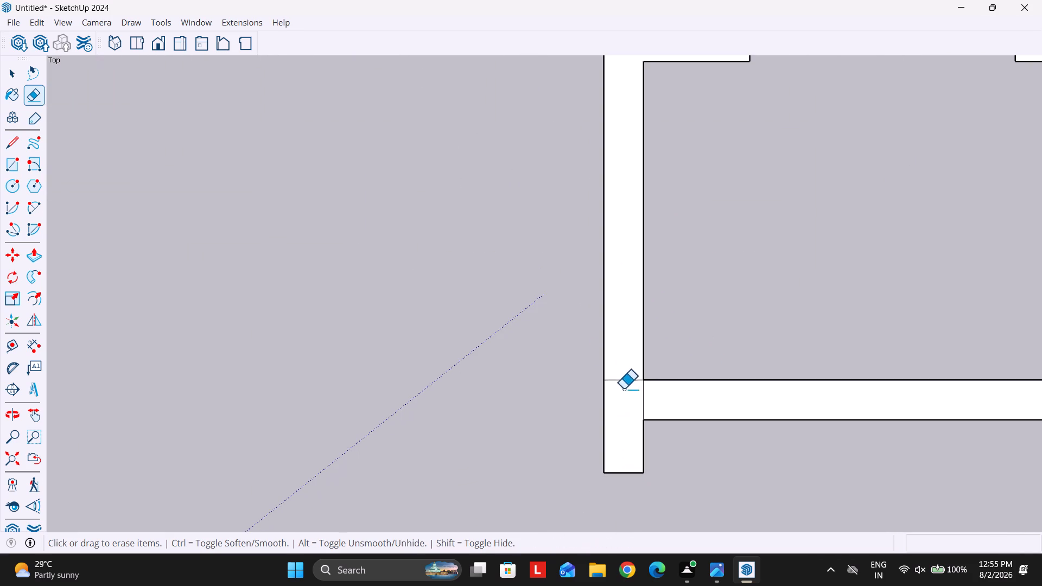
left_click_drag(627, 394, 665, 403)
left_click(627, 381)
left_click(627, 377)
scroll(595, 394, "down", 12)
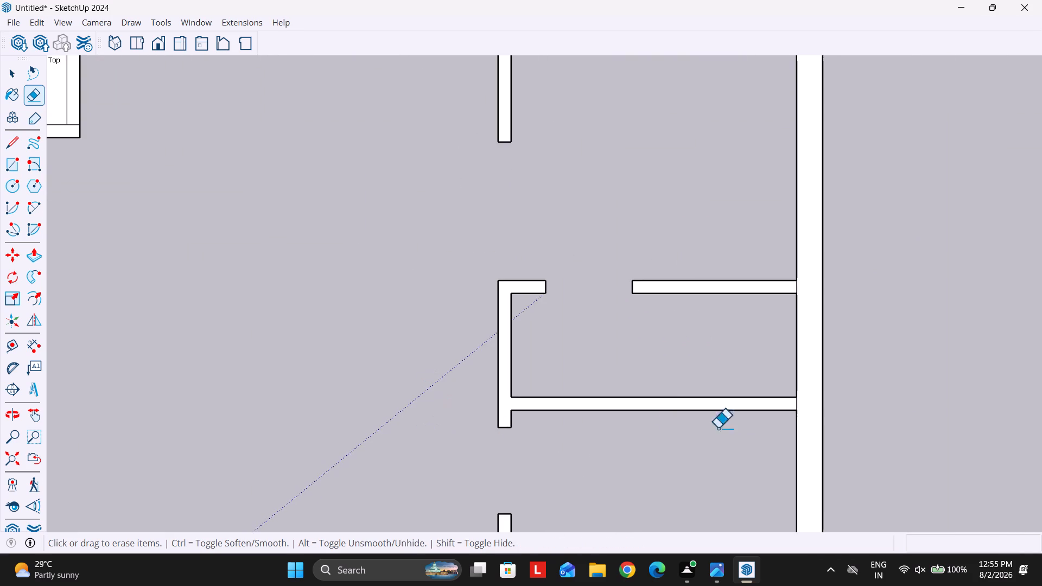
Erase the leftover edges where the toilet, wash area and kitchen cross walls join the south outer wall.
scroll(833, 393, "up", 8)
left_click(770, 411)
left_click_drag(774, 412, 779, 412)
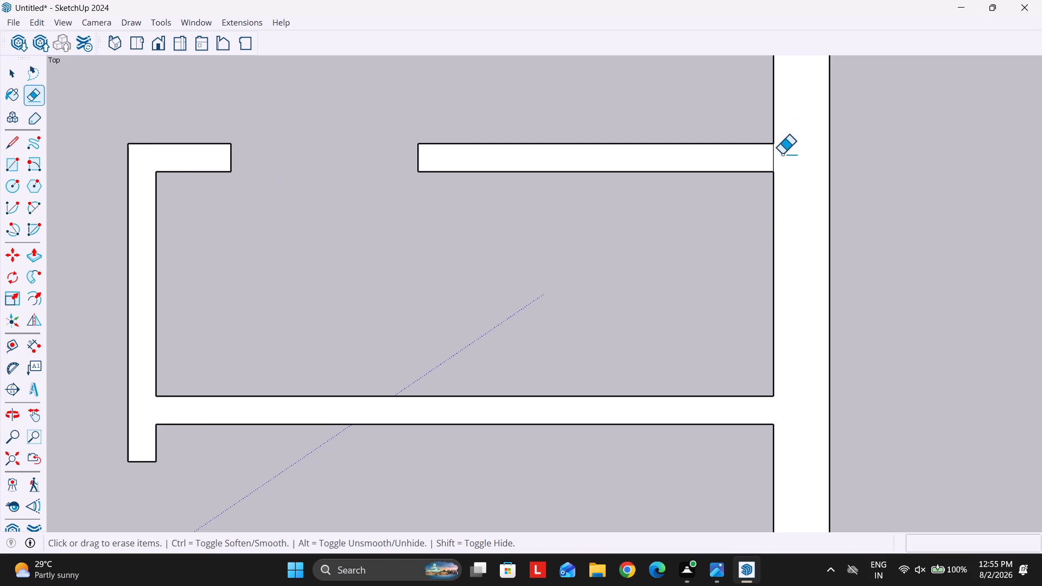
left_click_drag(782, 154, 762, 157)
scroll(740, 288, "down", 20)
scroll(750, 194, "up", 5)
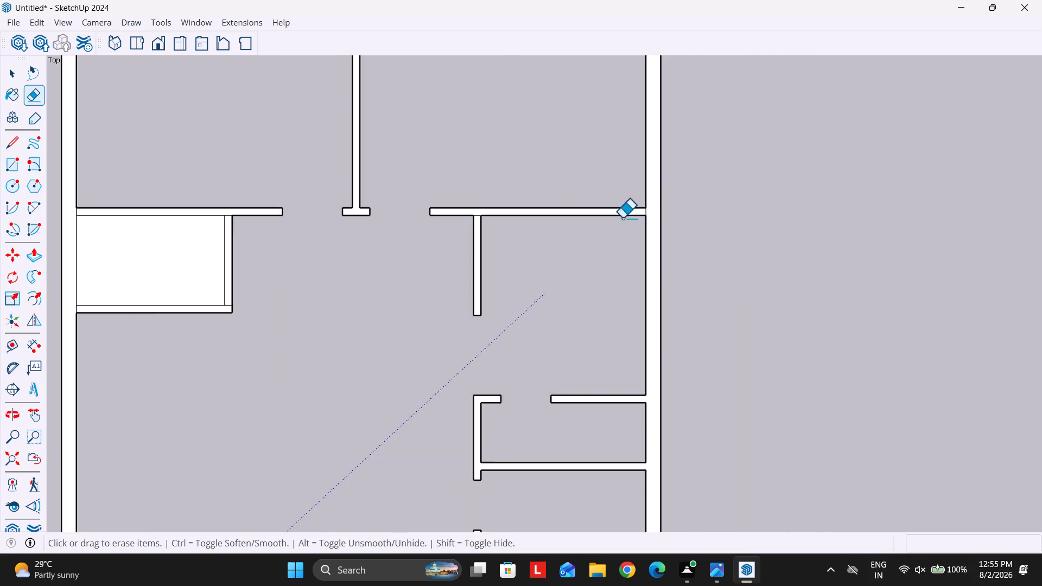
scroll(622, 218, "up", 14)
left_click_drag(645, 216, 634, 216)
scroll(656, 219, "down", 18)
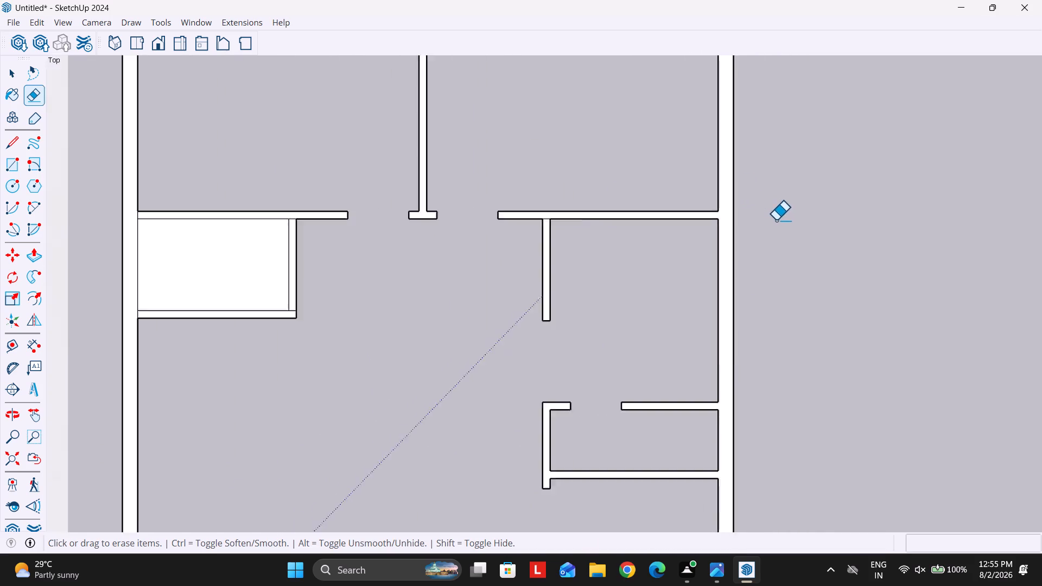
Erase the leftover edges where the puja area's east and west walls join the north outer wall.
scroll(776, 220, "down", 6)
scroll(412, 241, "up", 10)
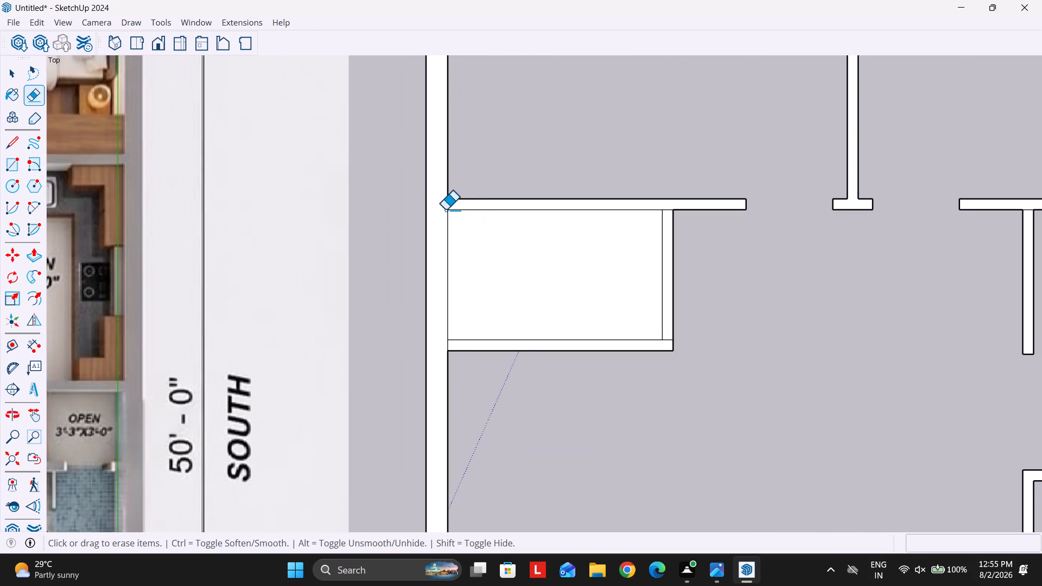
left_click_drag(445, 207, 453, 207)
scroll(453, 321, "up", 7)
left_click_drag(443, 364, 449, 364)
scroll(508, 295, "down", 1)
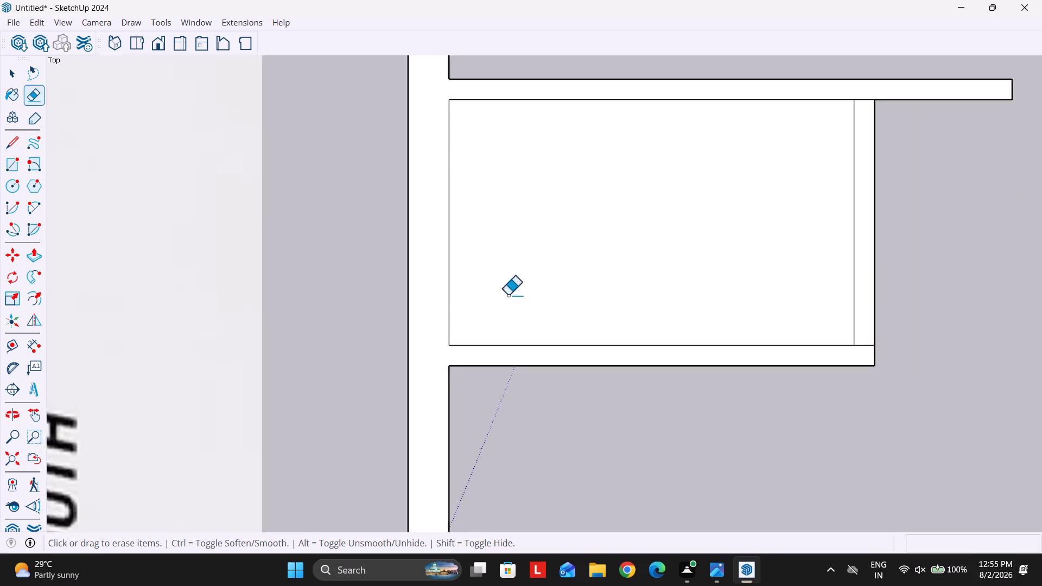
Place guides across the puja area's south wall, 6" from its west wall's inner face and 2.5' further east.
scroll(508, 295, "down", 17)
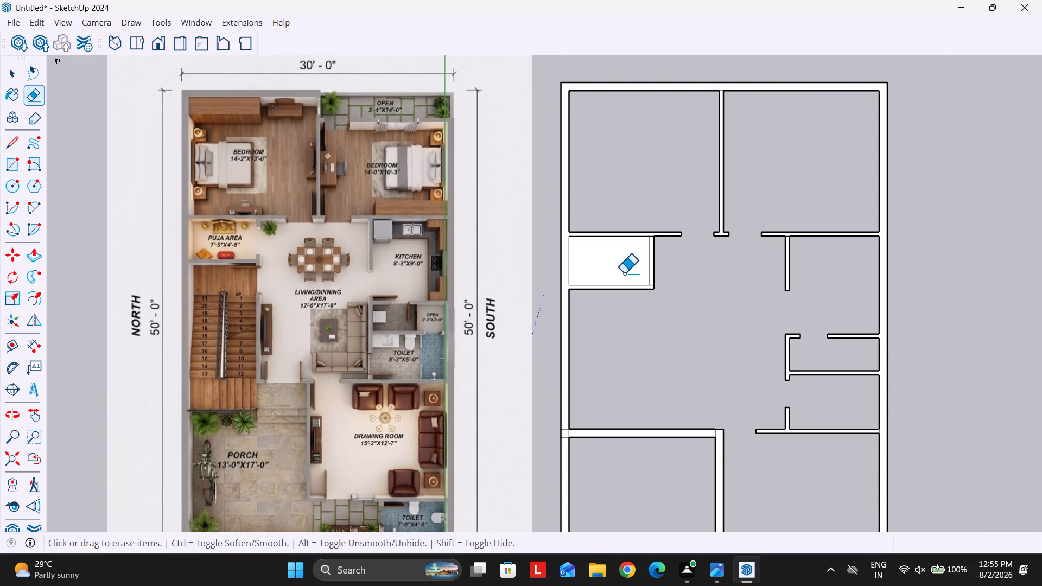
scroll(238, 212, "up", 3)
scroll(898, 301, "up", 9)
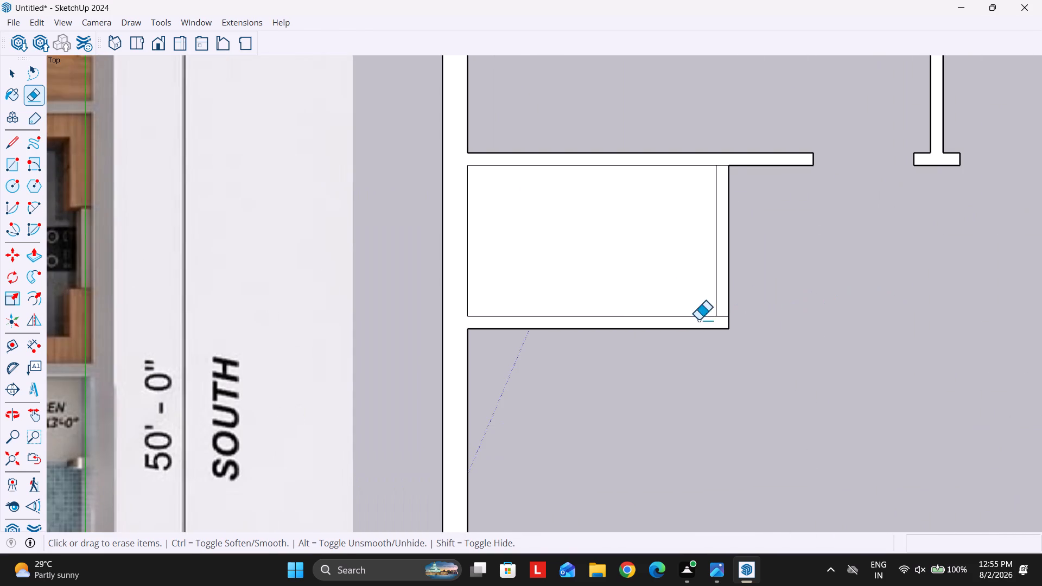
key("t")
left_click(684, 314)
key("6")
key("Return")
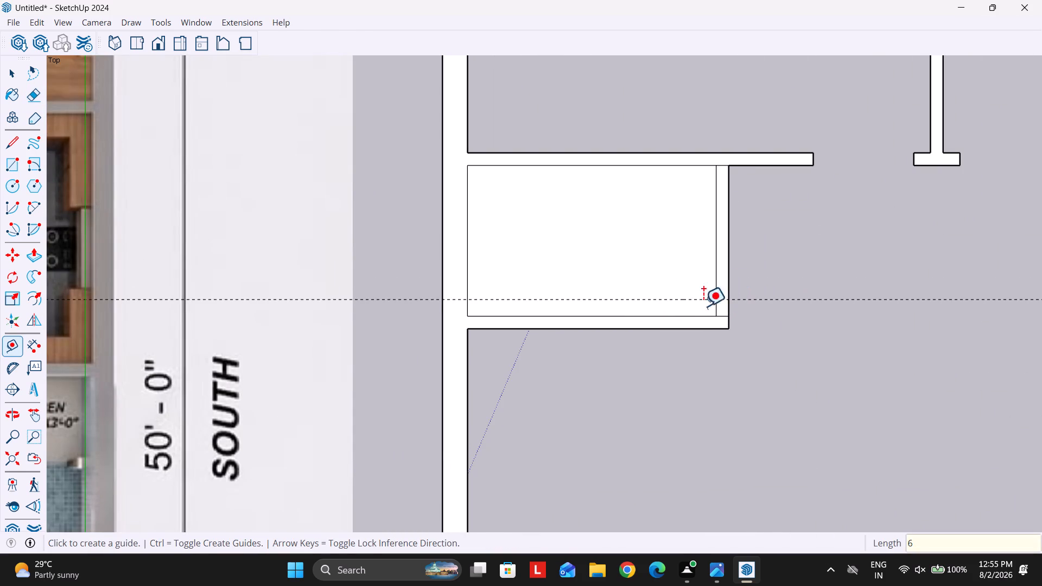
left_click(690, 300)
type("2.5'")
key("Return")
Cut the puja area's door opening with a rectangle between the two guides, erasing the enclosed wall edges and the guides.
key("r")
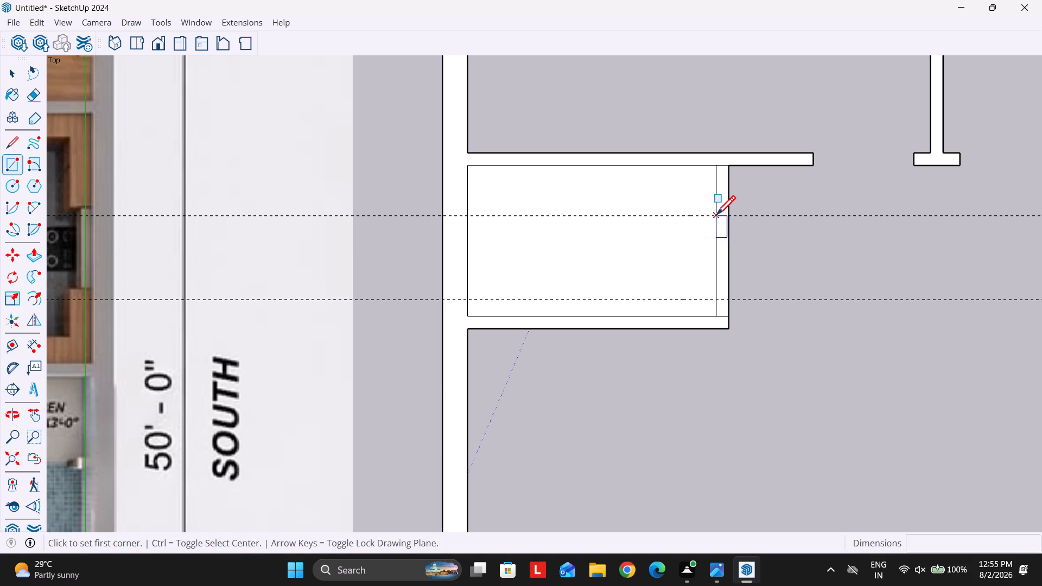
left_click(715, 214)
left_click(729, 300)
key("e")
left_click_drag(747, 207, 746, 219)
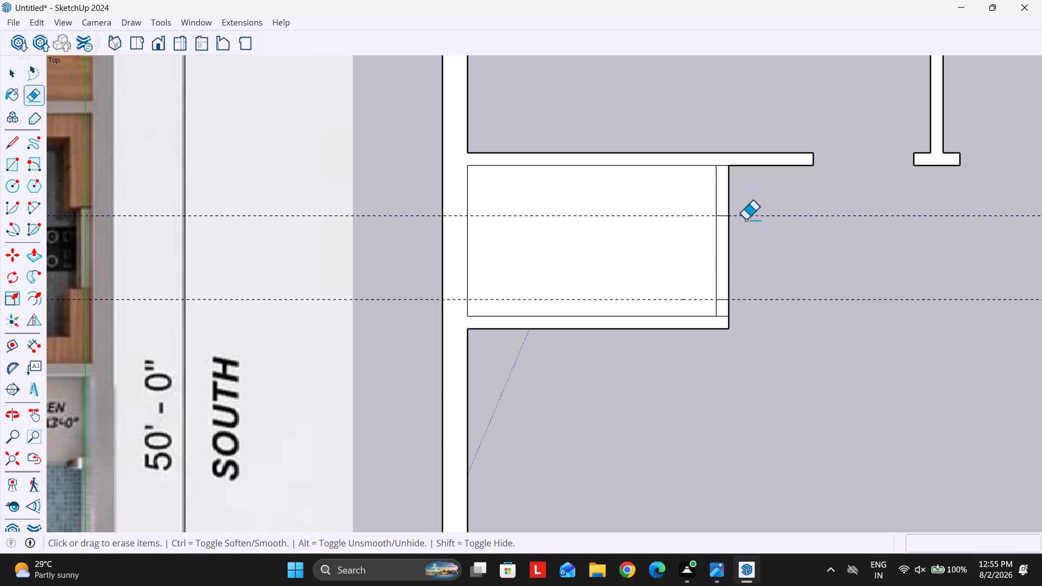
left_click_drag(746, 219, 668, 247)
left_click_drag(670, 286, 684, 307)
Erase the leftover edges inside both end junctions of the puja area's south wall, keeping the outer wall outline.
scroll(725, 325, "up", 3)
left_click_drag(720, 314, 731, 314)
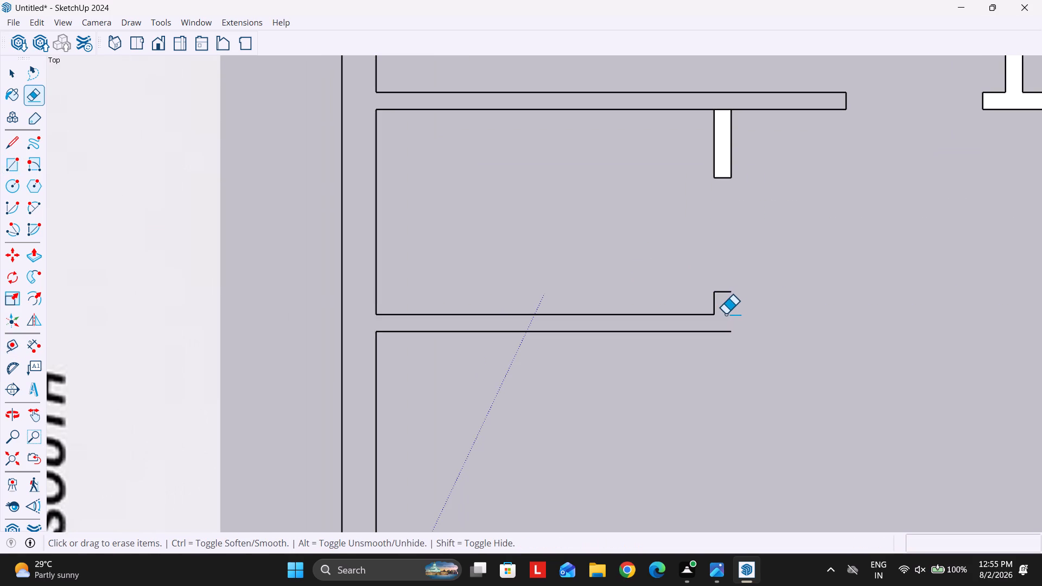
key("ctrl+z")
left_click_drag(724, 308, 723, 320)
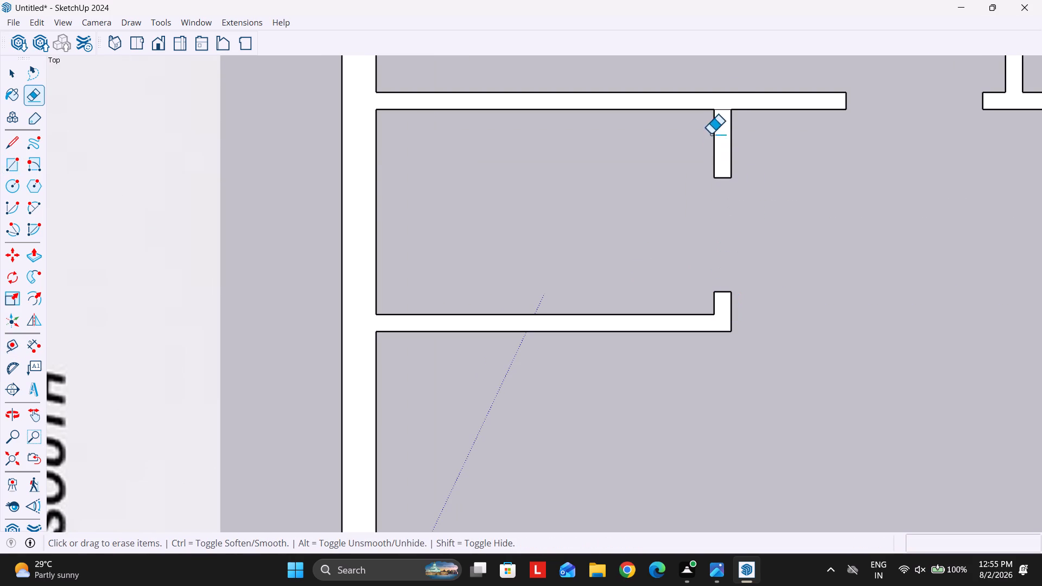
left_click_drag(725, 107, 723, 121)
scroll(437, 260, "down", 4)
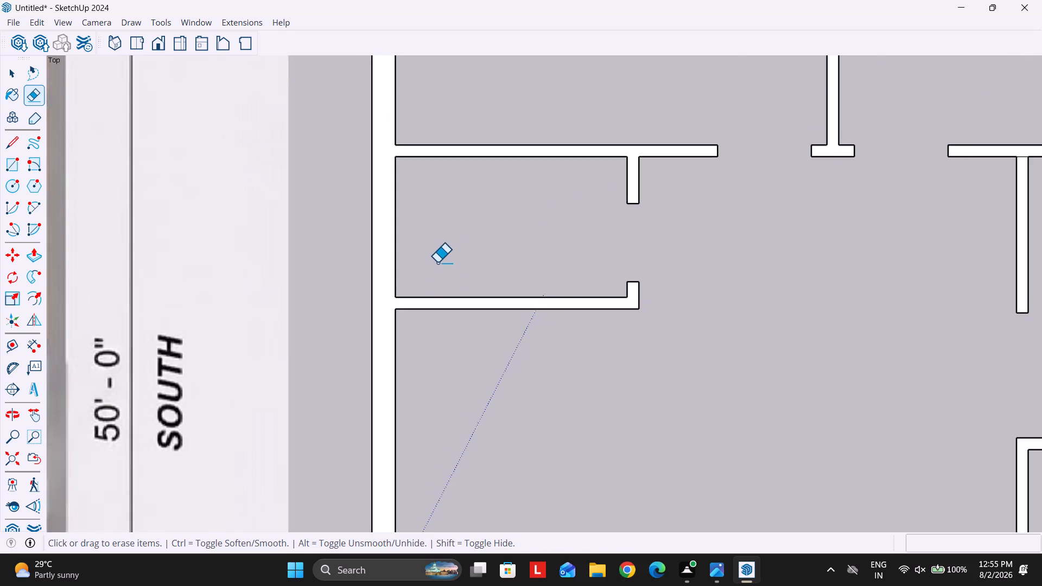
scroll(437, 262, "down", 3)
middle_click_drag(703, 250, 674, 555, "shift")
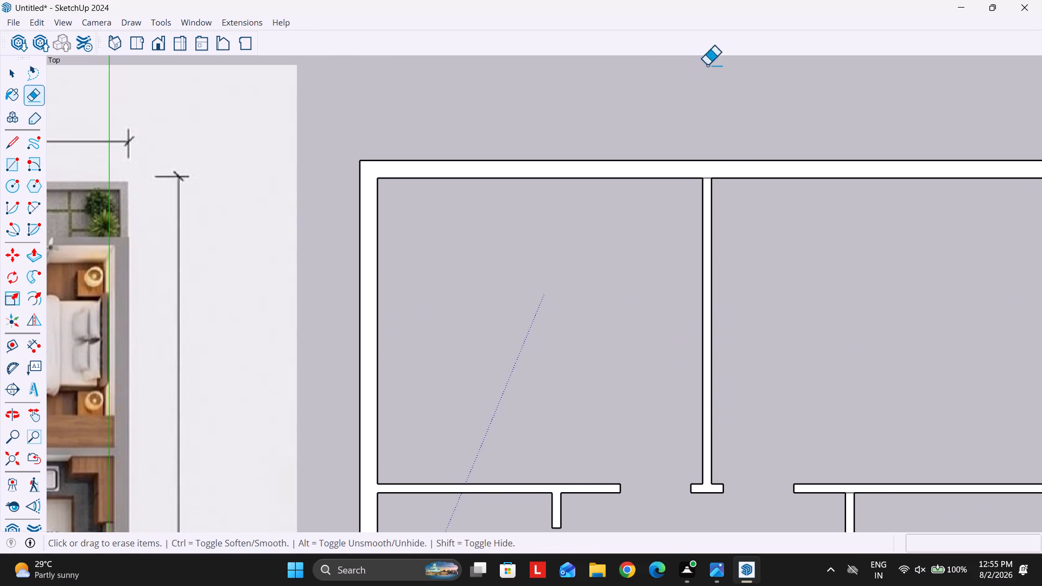
Erase the leftover edge where the wall between the two bedrooms joins the east outer wall.
scroll(715, 156, "up", 10)
left_click_drag(689, 183, 689, 219)
scroll(583, 167, "down", 10)
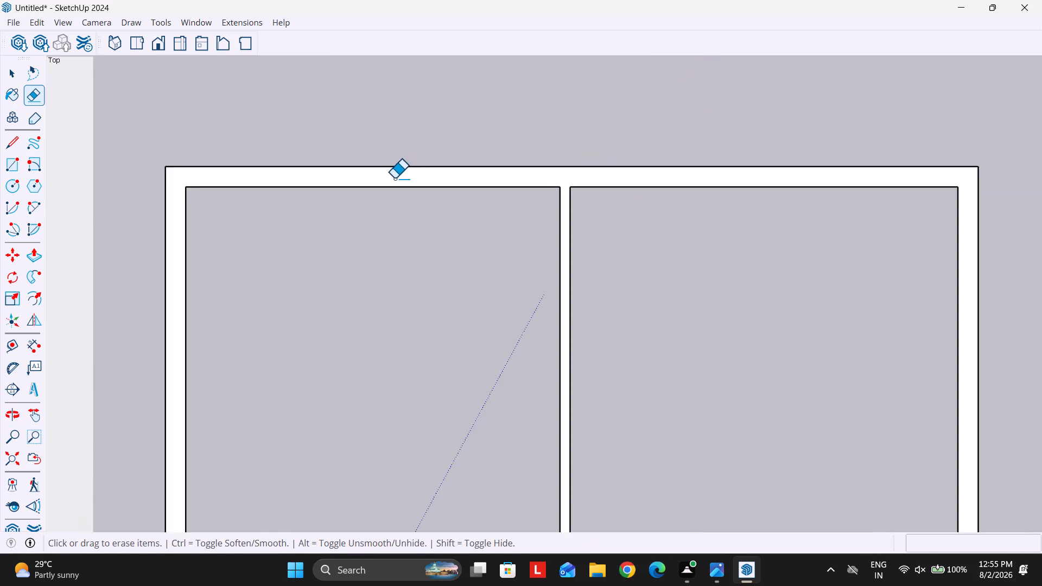
Erase the leftover edge where the drawing room's east wall joins the south outer wall.
scroll(395, 178, "down", 2)
scroll(601, 167, "down", 2)
middle_click_drag(749, 377, 727, 134, "shift")
middle_click_drag(702, 416, 710, 302, "shift")
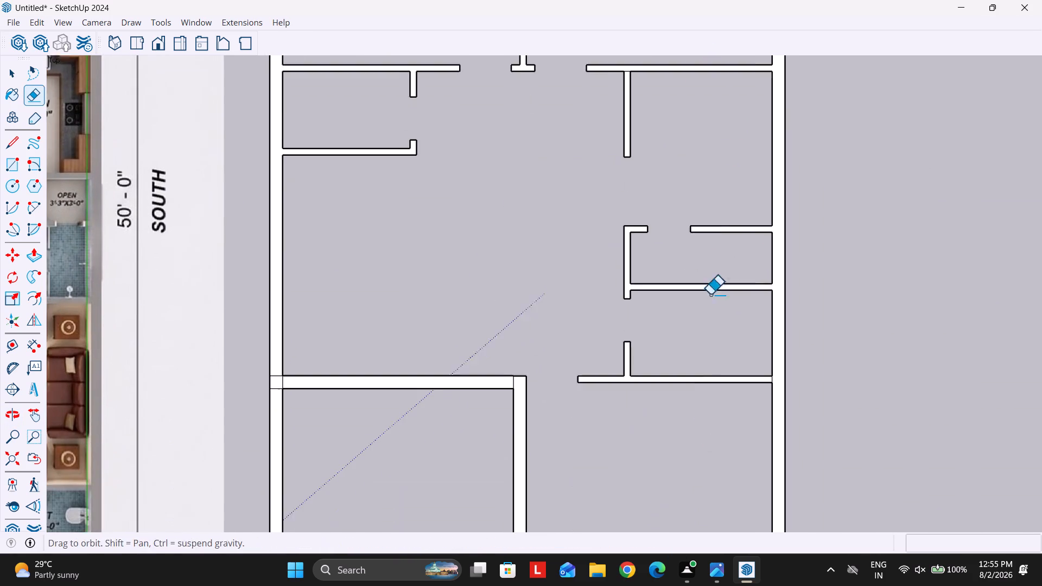
middle_click(710, 289, "shift")
scroll(783, 378, "up", 10)
left_click_drag(764, 353, 757, 353)
scroll(702, 225, "down", 11)
Erase the easternmost of the two leftover edges crossing the north outer wall where the porch's east wall joins it.
middle_click_drag(697, 411, 723, 281, "shift")
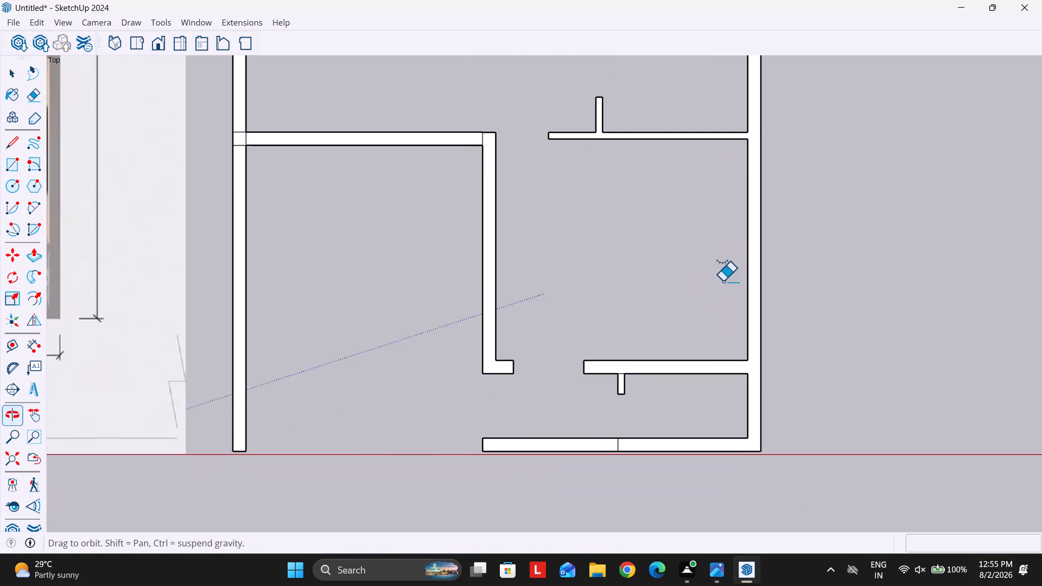
scroll(481, 103, "up", 4)
scroll(502, 162, "down", 2)
scroll(179, 133, "up", 7)
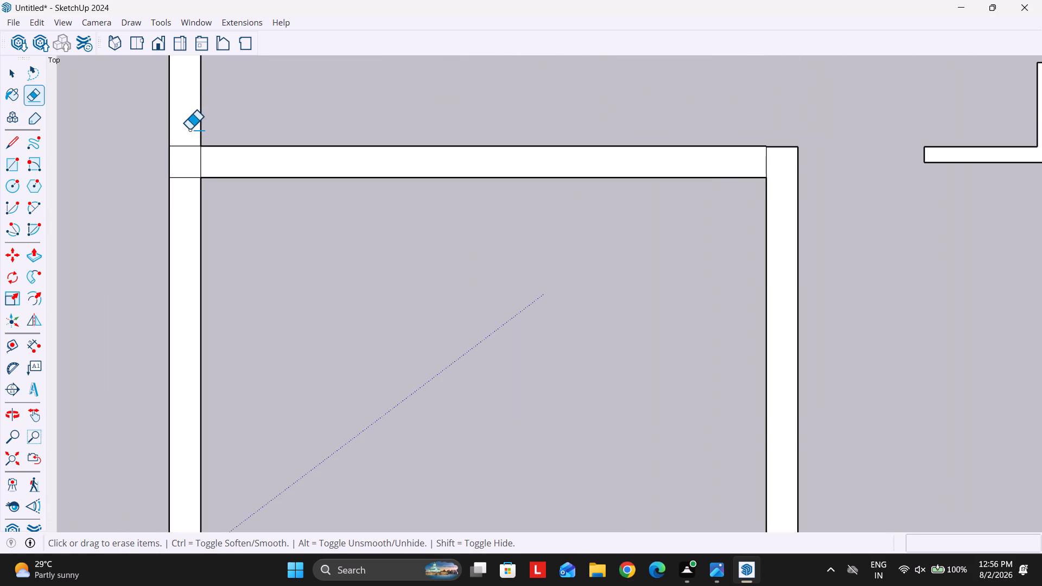
left_click_drag(188, 134, 202, 162)
scroll(536, 257, "down", 20)
scroll(536, 257, "down", 1)
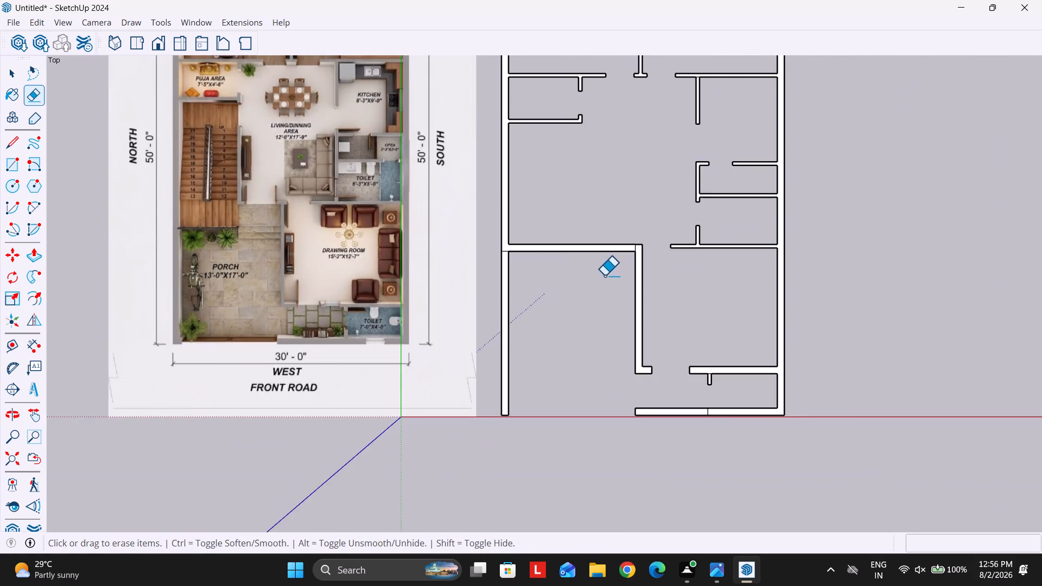
Examine the staircase, porch and drawing room walls in the plan image against the drawn walls, returning to the top view.
scroll(162, 281, "up", 9)
scroll(200, 273, "down", 6)
middle_click_drag(414, 338, 406, 332)
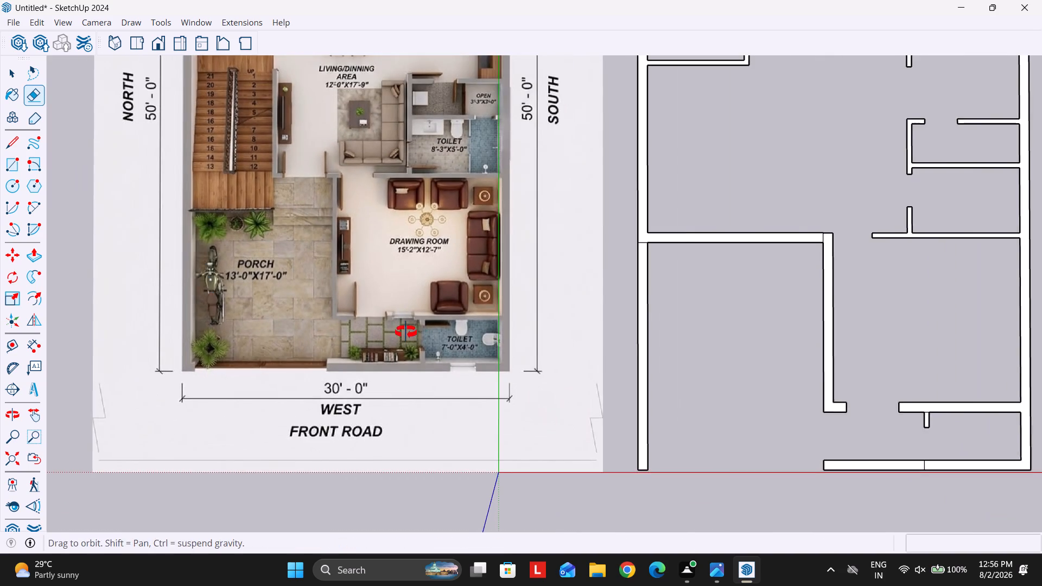
middle_click_drag(406, 332, 398, 324)
scroll(225, 249, "up", 3)
scroll(238, 352, "down", 3)
scroll(245, 215, "up", 7)
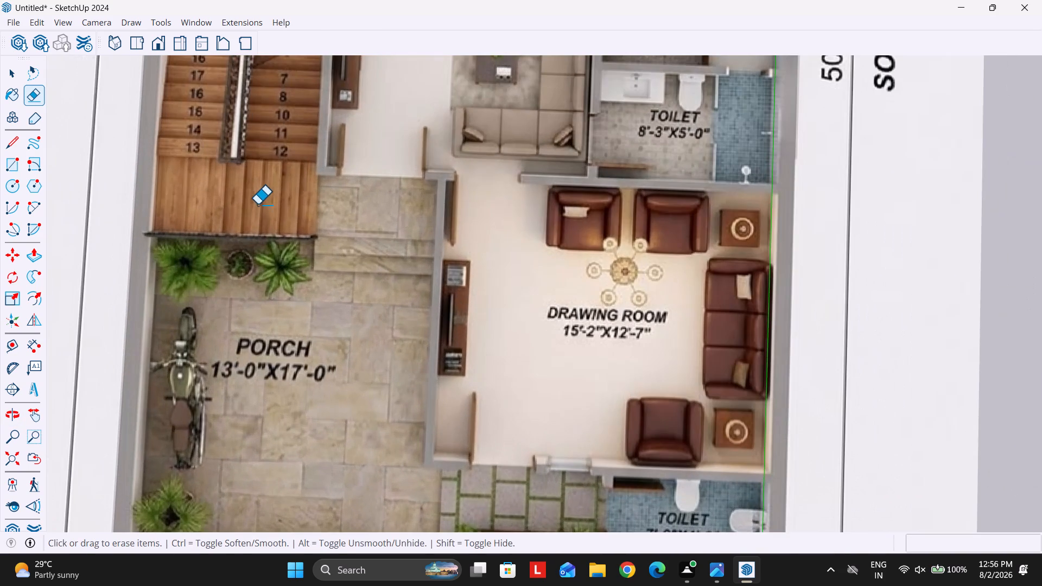
middle_click_drag(317, 405, 322, 427)
scroll(323, 430, "down", 3)
middle_click_drag(248, 281, 261, 365, "shift")
scroll(242, 196, "up", 2)
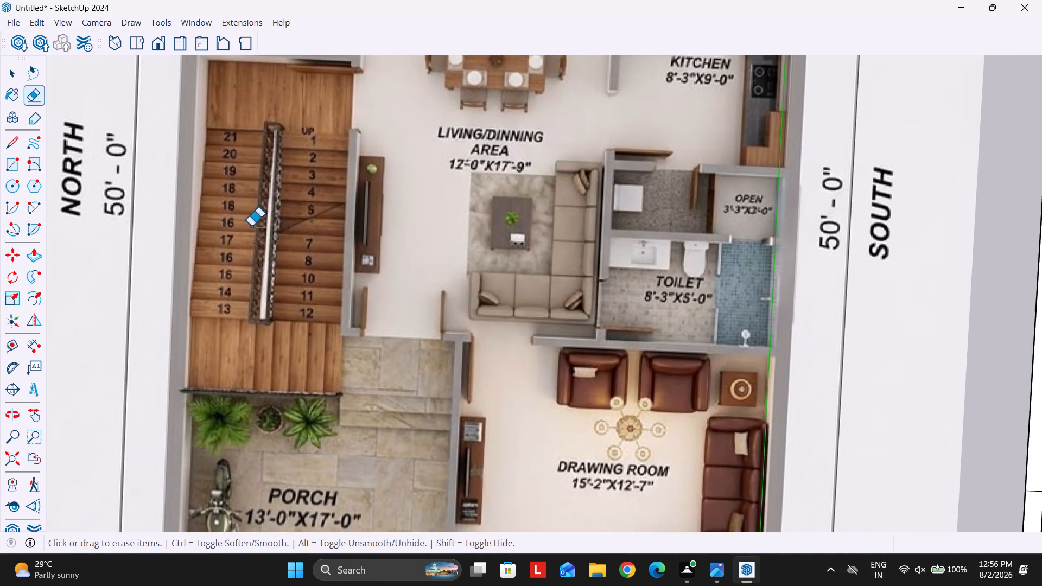
middle_click(300, 249)
scroll(271, 233, "down", 3)
middle_click_drag(461, 365, 368, 280, "shift")
scroll(279, 286, "down", 3)
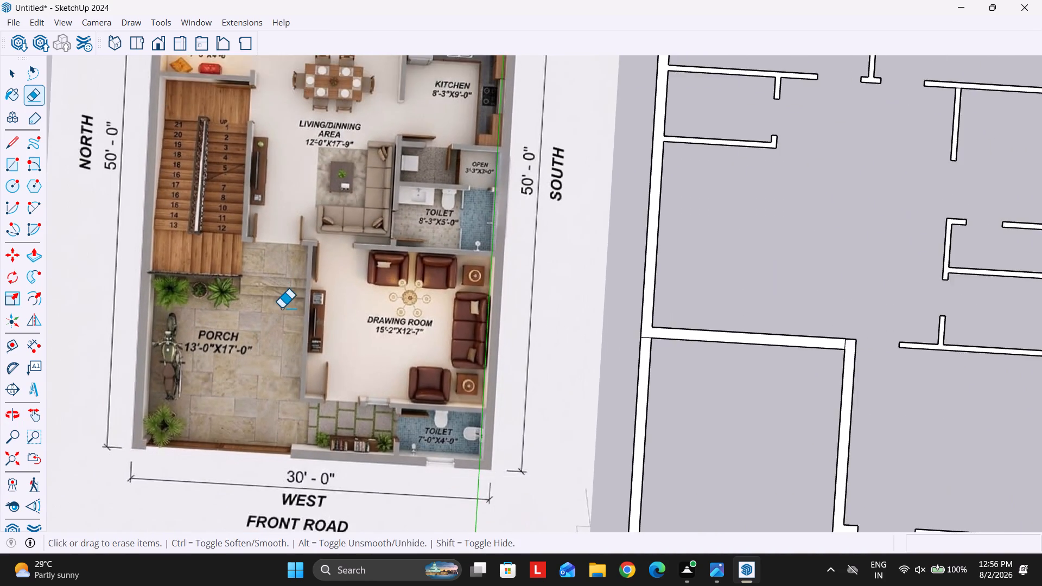
middle_click_drag(292, 309, 337, 316)
scroll(245, 238, "up", 2)
left_click(138, 49)
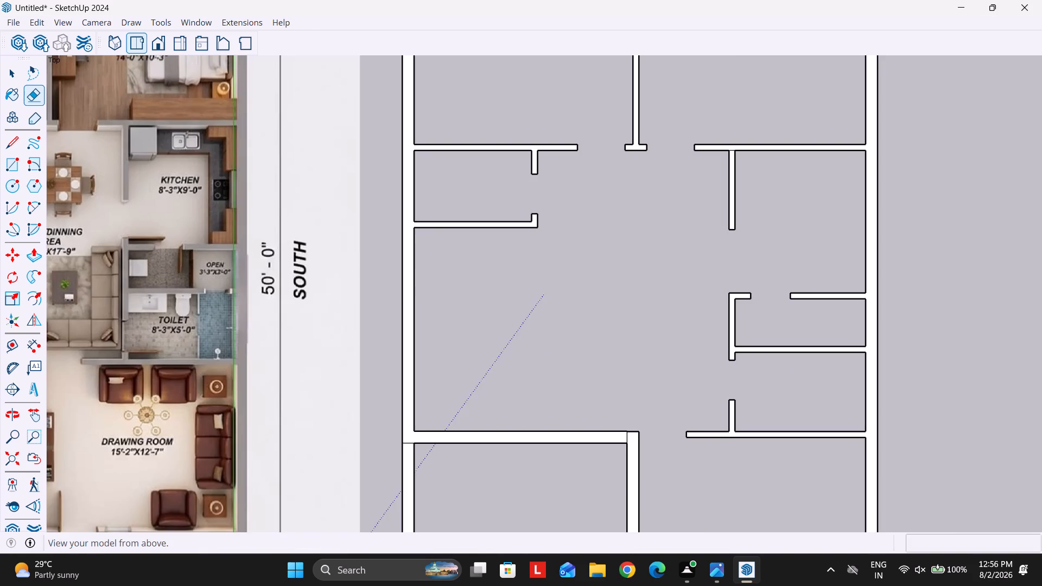
scroll(656, 298, "down", 4)
scroll(168, 385, "up", 13)
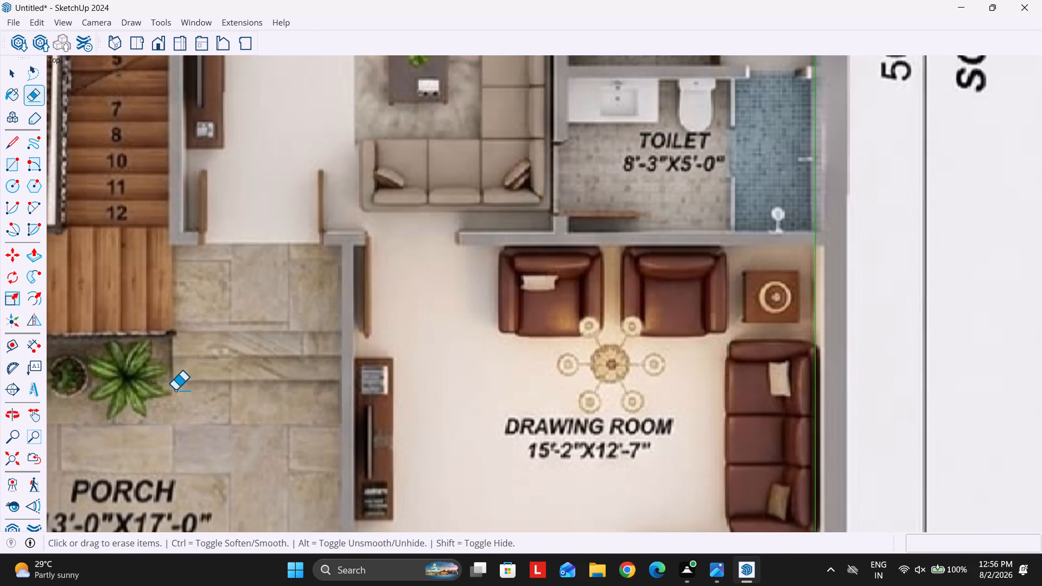
scroll(206, 280, "down", 11)
scroll(725, 372, "up", 4)
scroll(578, 377, "down", 4)
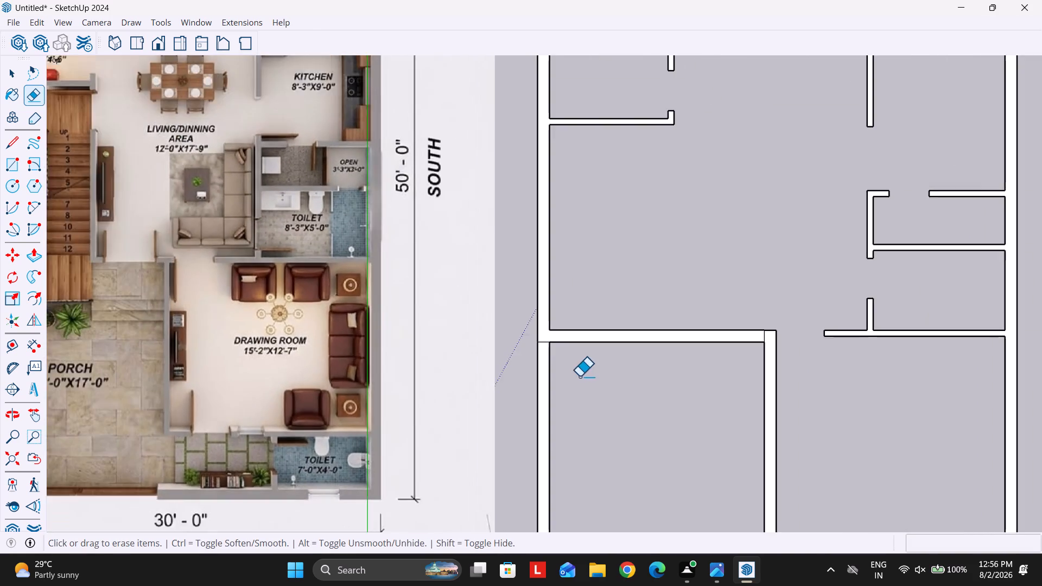
Place guides across the porch's east wall, 7' from the north outer wall's inner face and 4.5" further south.
scroll(698, 385, "up", 4)
key("t")
left_click(472, 363)
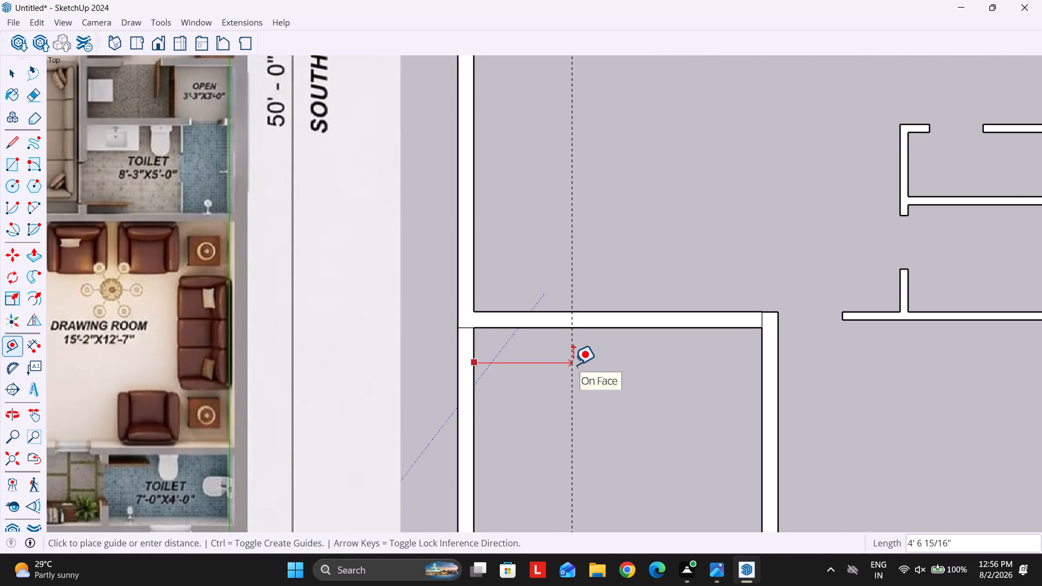
type("7'")
key("Return")
scroll(682, 385, "down", 8)
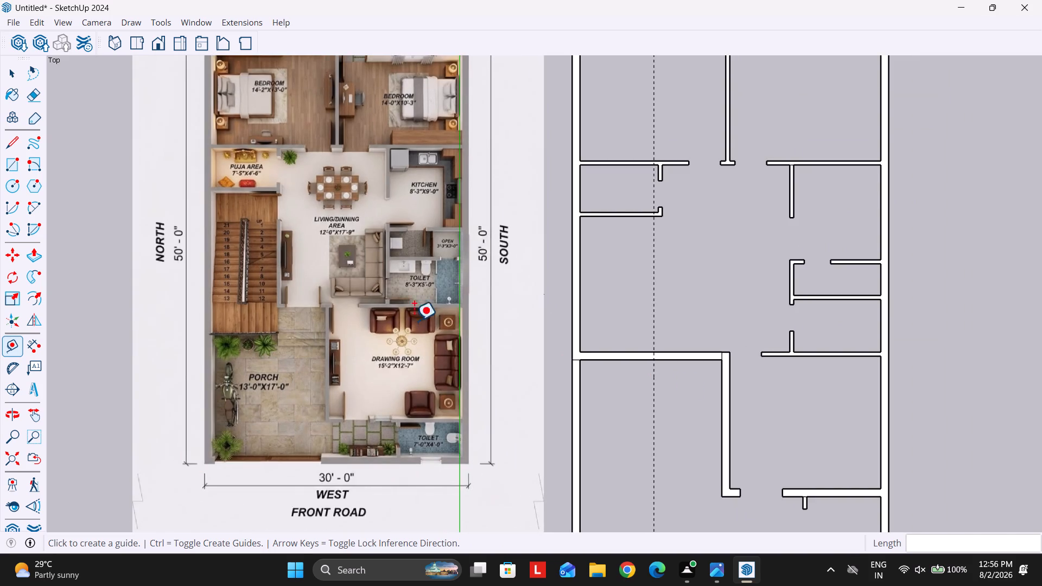
scroll(641, 333, "up", 7)
left_click(651, 328)
type("4.5")
key("Return")
Cut back the porch's east wall at the second guide with a 4 1/2" by 9" rectangle, erasing the wall beyond, the guides and the dividing edge.
scroll(623, 316, "down", 5)
scroll(670, 360, "up", 4)
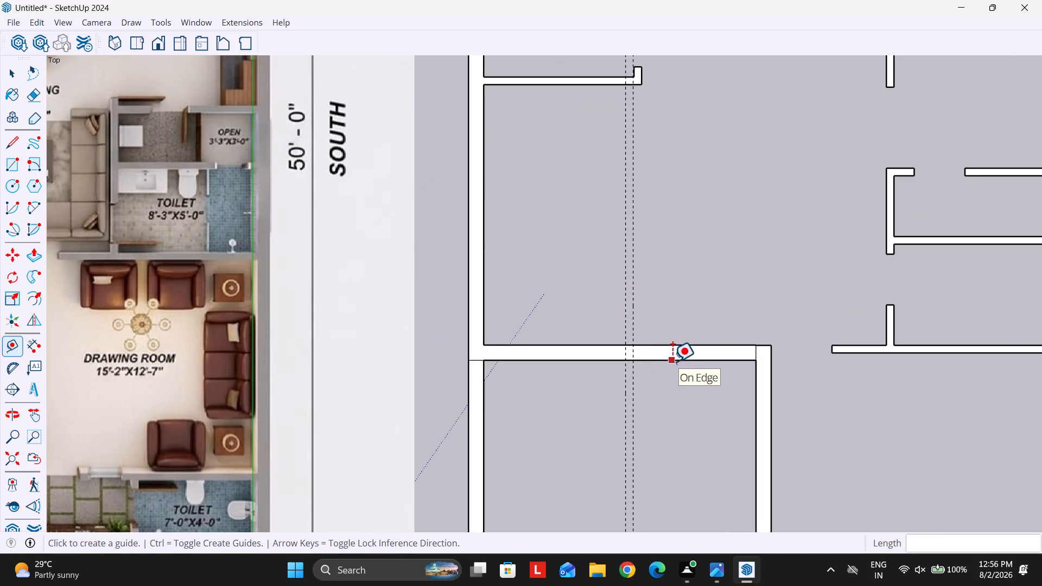
key("r")
scroll(654, 361, "up", 8)
left_click(606, 332)
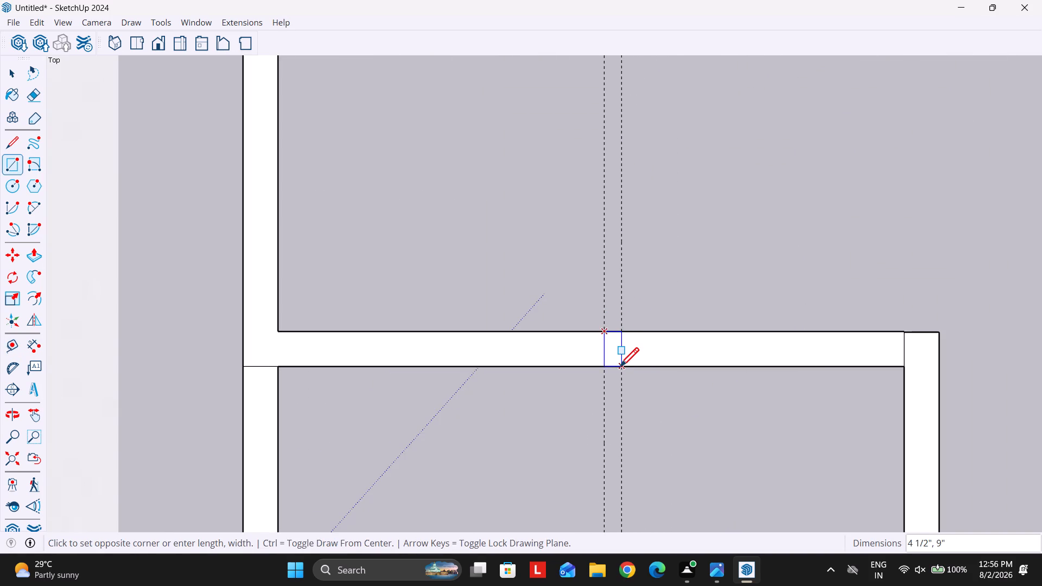
left_click(619, 366)
key("e")
left_click_drag(572, 289, 582, 411)
scroll(614, 413, "down", 5)
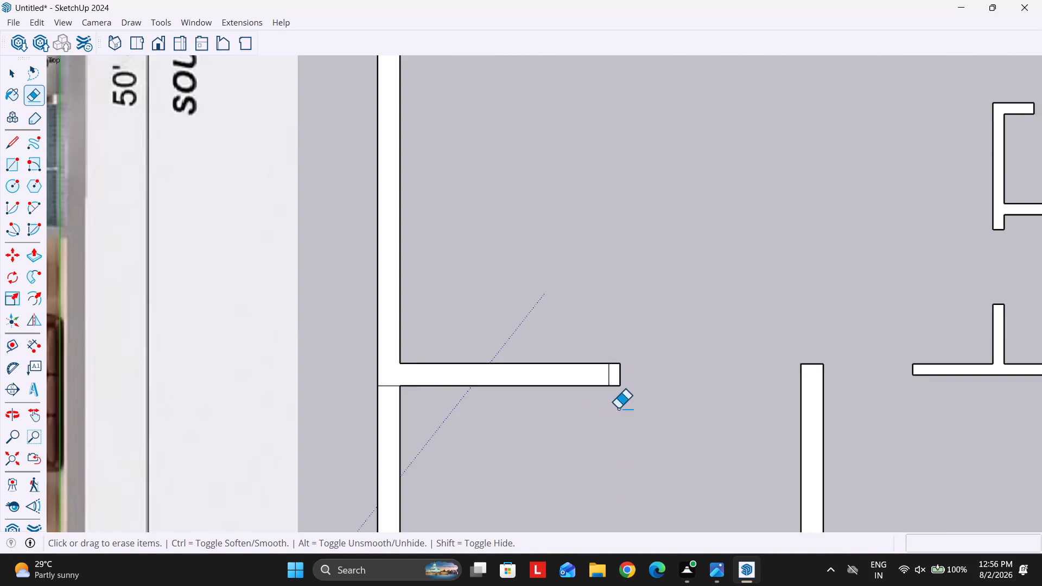
scroll(618, 408, "down", 5)
scroll(632, 381, "up", 8)
left_click_drag(602, 374, 589, 374)
scroll(588, 374, "down", 7)
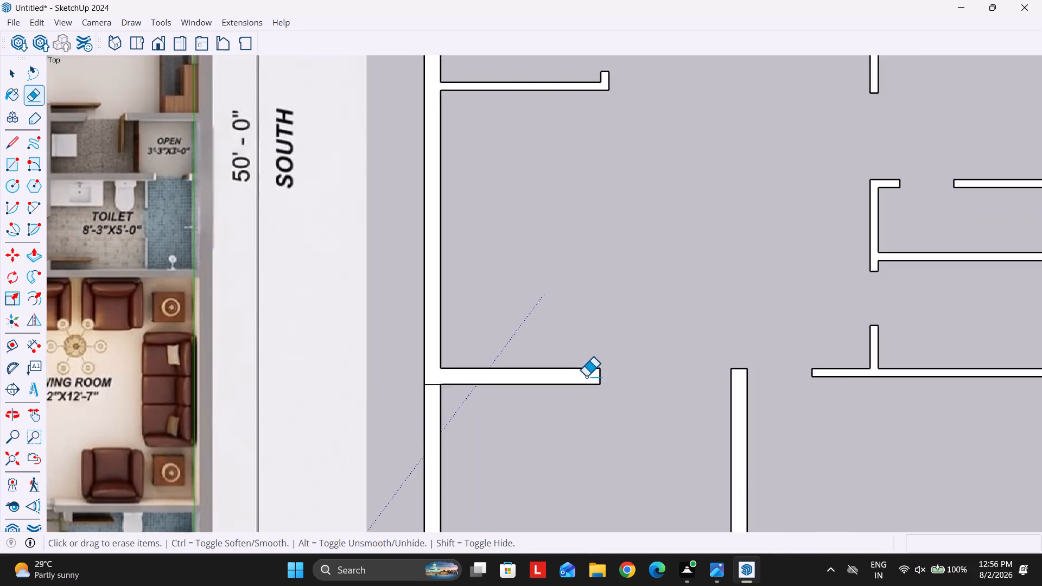
Draw a helper line from the puja area's southwest outer corner straight west, past the porch's shortened east wall.
scroll(586, 376, "down", 6)
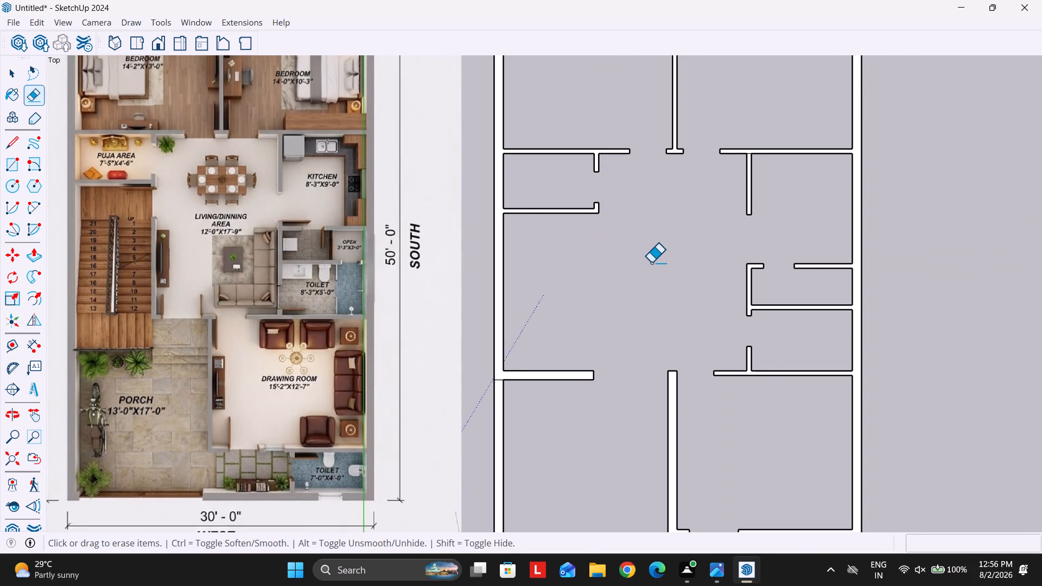
scroll(594, 247, "up", 3)
key("l")
left_click(601, 198)
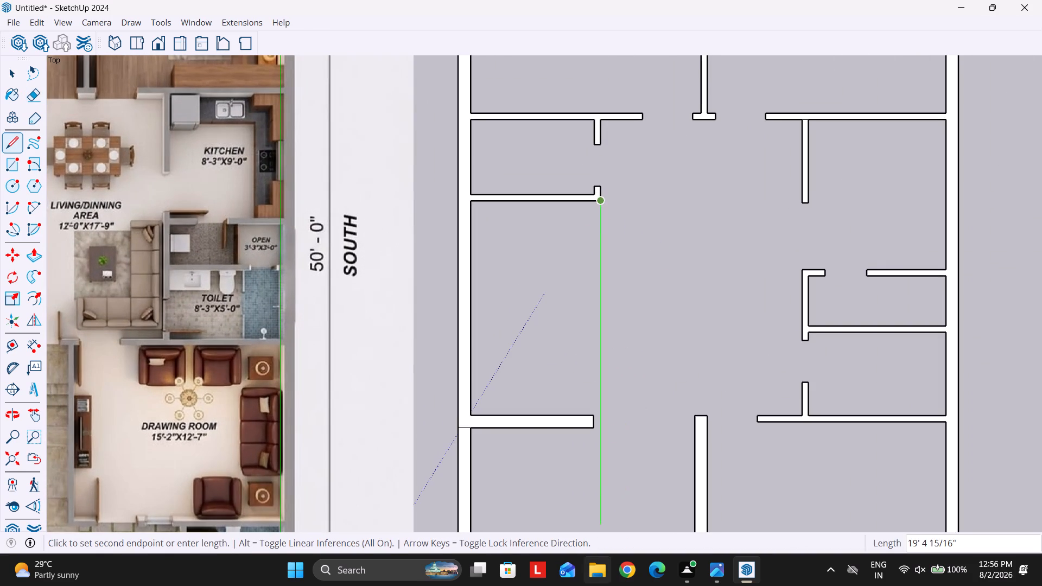
left_click(613, 492)
Move the end edge of the porch's shortened east wall south onto the helper line, and erase the line.
key("space")
scroll(569, 431, "up", 7)
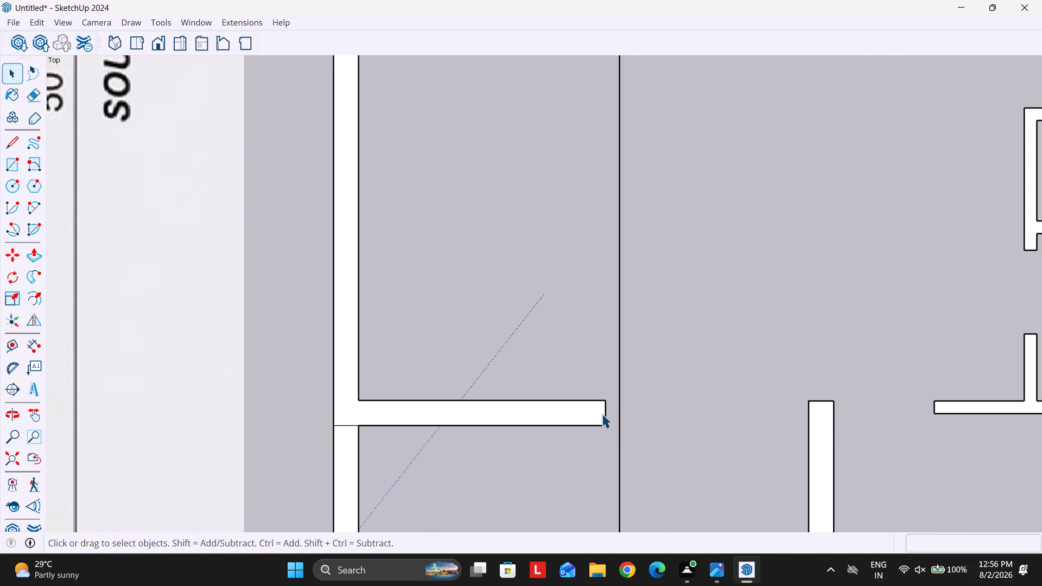
left_click(606, 413)
scroll(606, 417, "up", 5)
key("m")
left_click(604, 433)
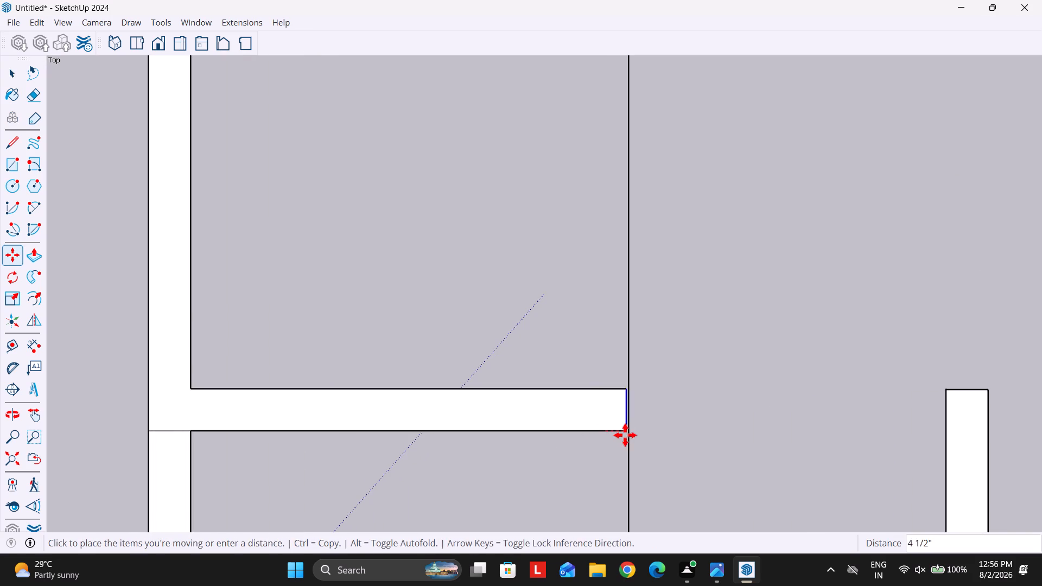
left_click(626, 435)
key("space")
key("e")
left_click_drag(538, 303, 600, 464)
key("Escape")
left_click_drag(602, 308, 592, 475)
Compare the drawn walls with the plan image from the porch up to the open area beside the southeast bedroom.
scroll(525, 321, "down", 5)
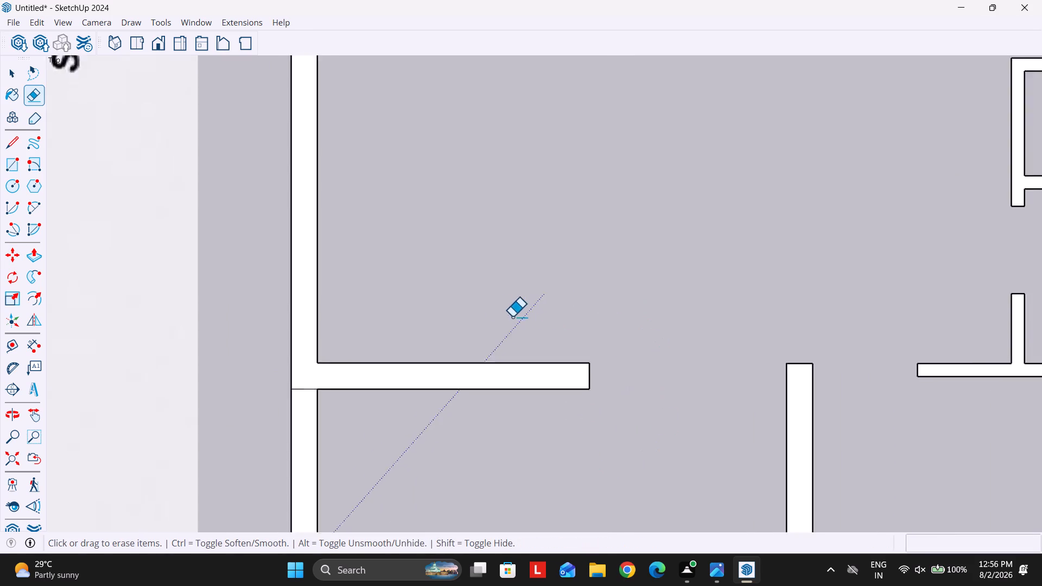
scroll(512, 316, "down", 2)
scroll(409, 350, "down", 17)
scroll(526, 408, "up", 6)
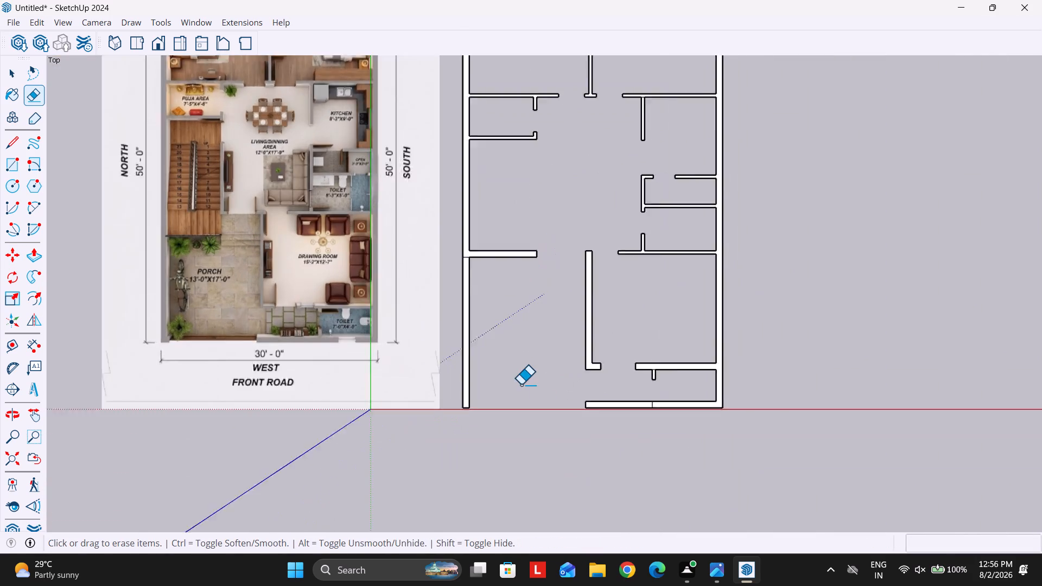
scroll(593, 395, "down", 3)
scroll(164, 267, "up", 5)
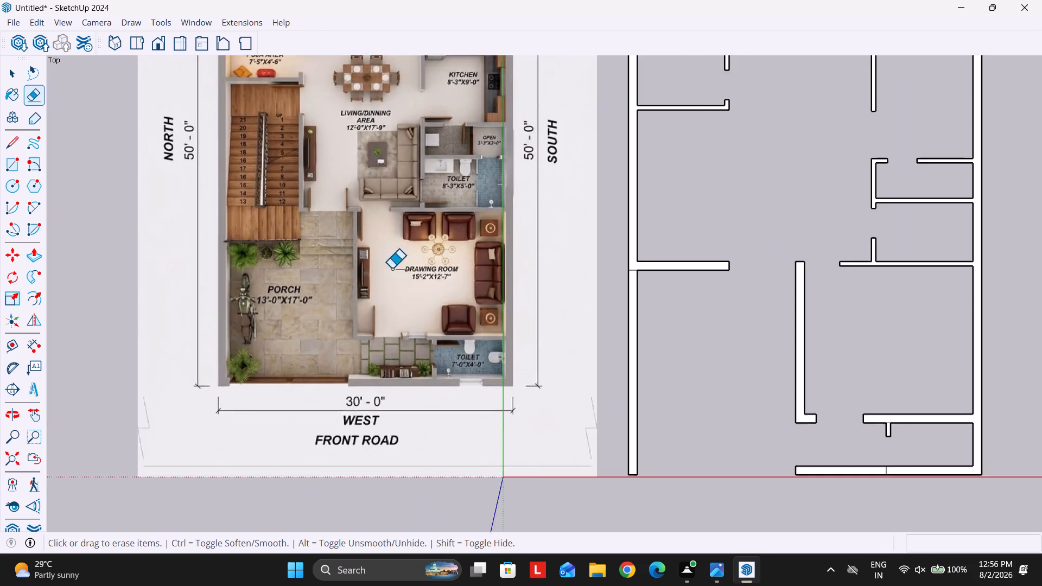
scroll(392, 268, "up", 3)
scroll(315, 292, "up", 3)
scroll(157, 265, "down", 13)
scroll(239, 359, "up", 1)
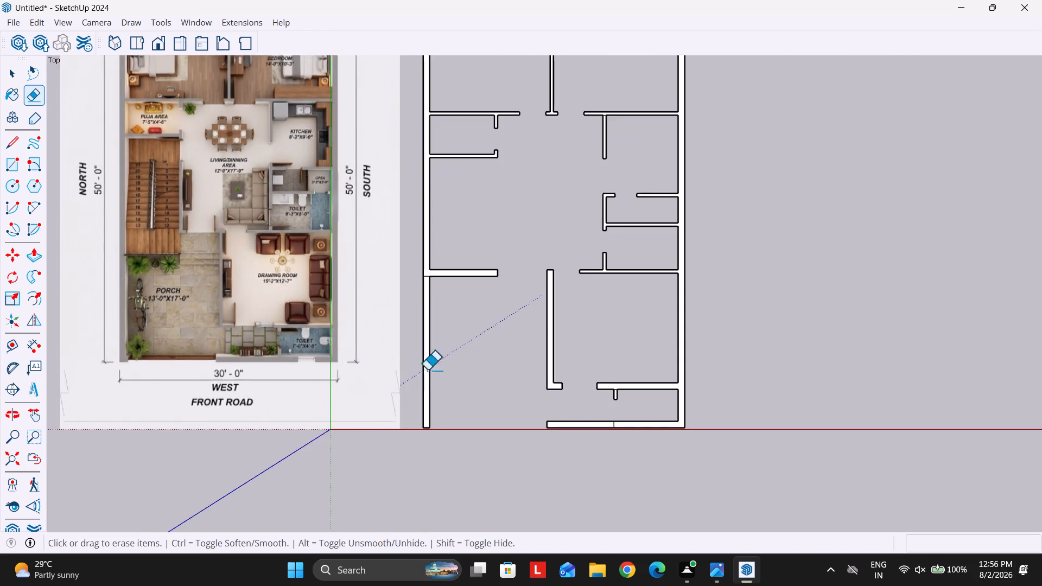
scroll(472, 354, "up", 3)
scroll(474, 353, "down", 4)
scroll(212, 205, "up", 8)
scroll(271, 307, "down", 3)
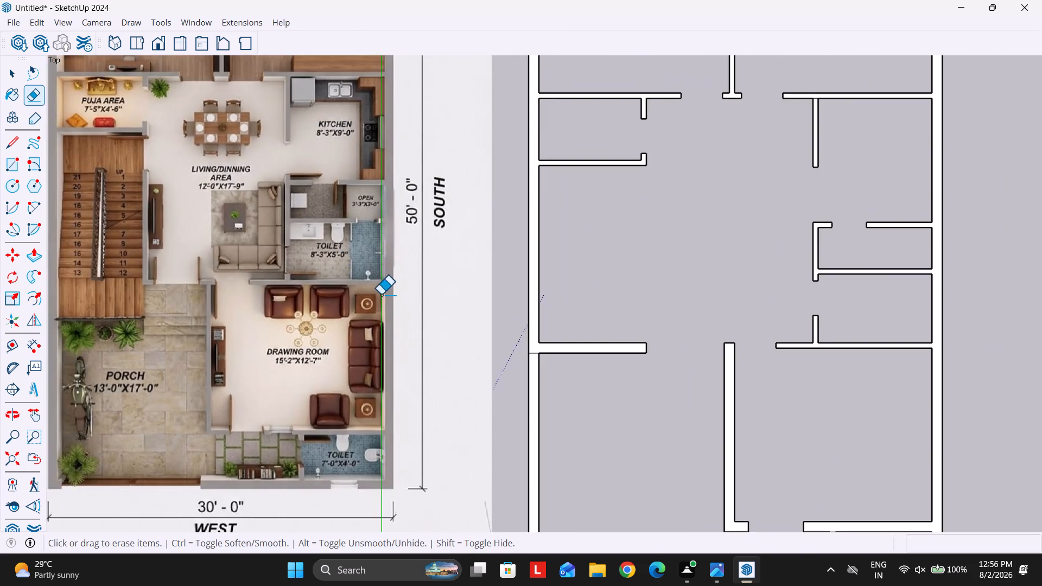
scroll(379, 308, "down", 5)
scroll(297, 80, "up", 4)
scroll(383, 221, "down", 5)
scroll(365, 135, "up", 4)
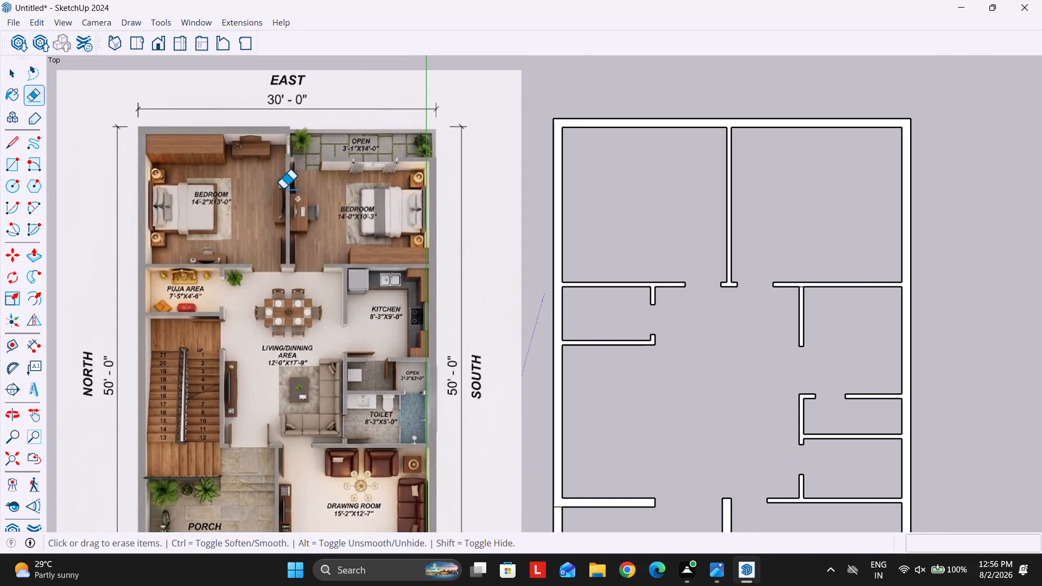
scroll(238, 178, "up", 2)
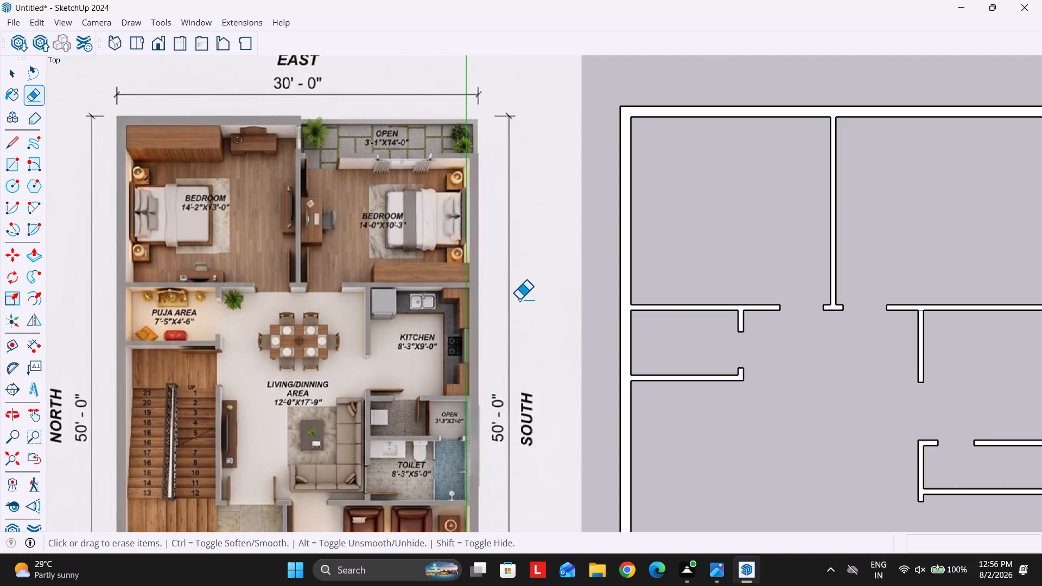
scroll(301, 328, "down", 5)
scroll(737, 214, "up", 4)
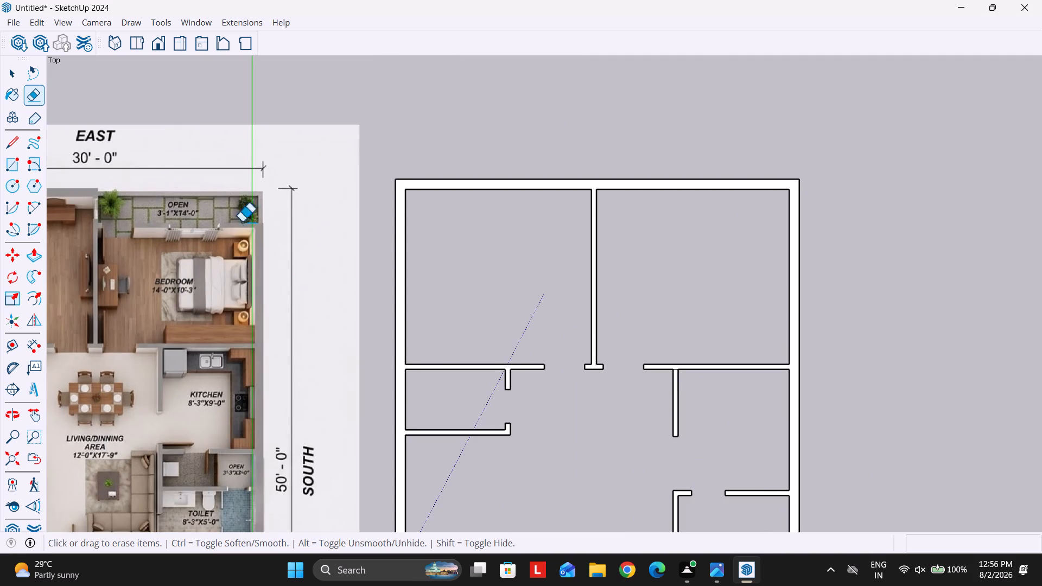
scroll(678, 277, "down", 2)
scroll(161, 238, "up", 9)
scroll(246, 275, "down", 3)
scroll(495, 364, "down", 3)
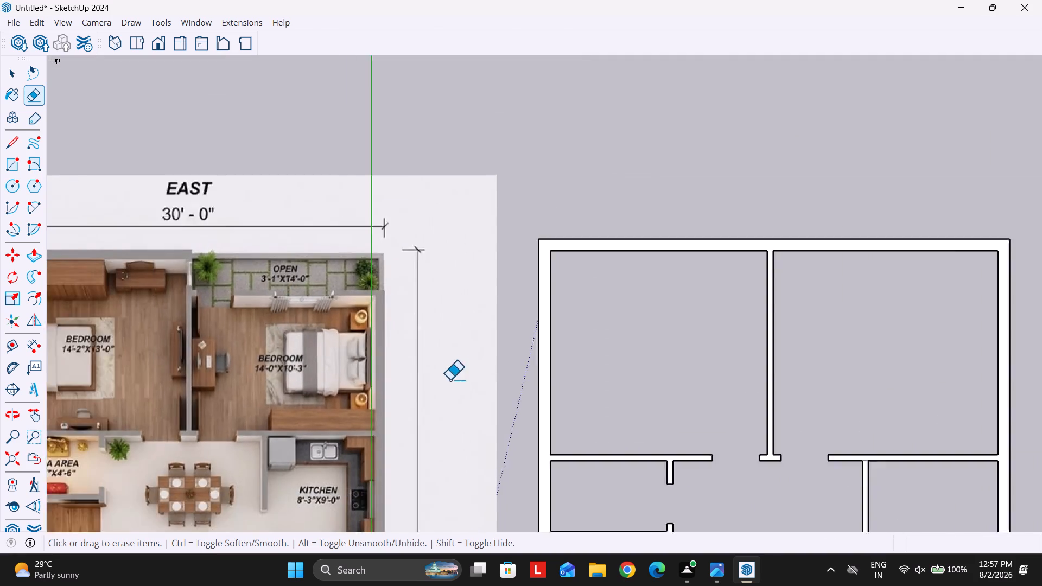
scroll(450, 379, "down", 4)
scroll(860, 351, "up", 6)
Place guides across the southeast bedroom, 3' from the east outer wall's inner face and 4.5" further west.
key("t")
left_click(718, 269)
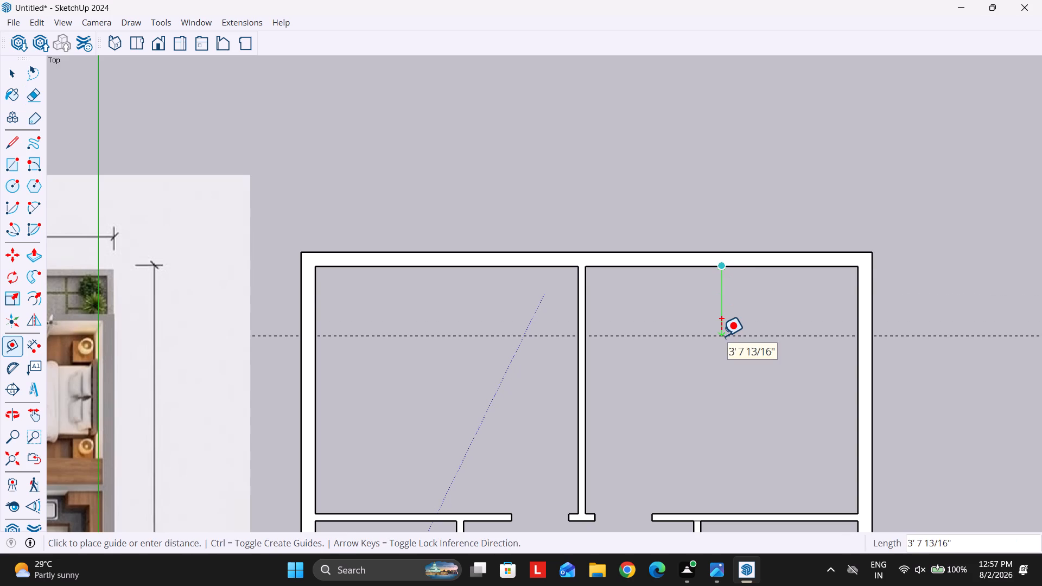
type("3'")
key("Return")
left_click(720, 320)
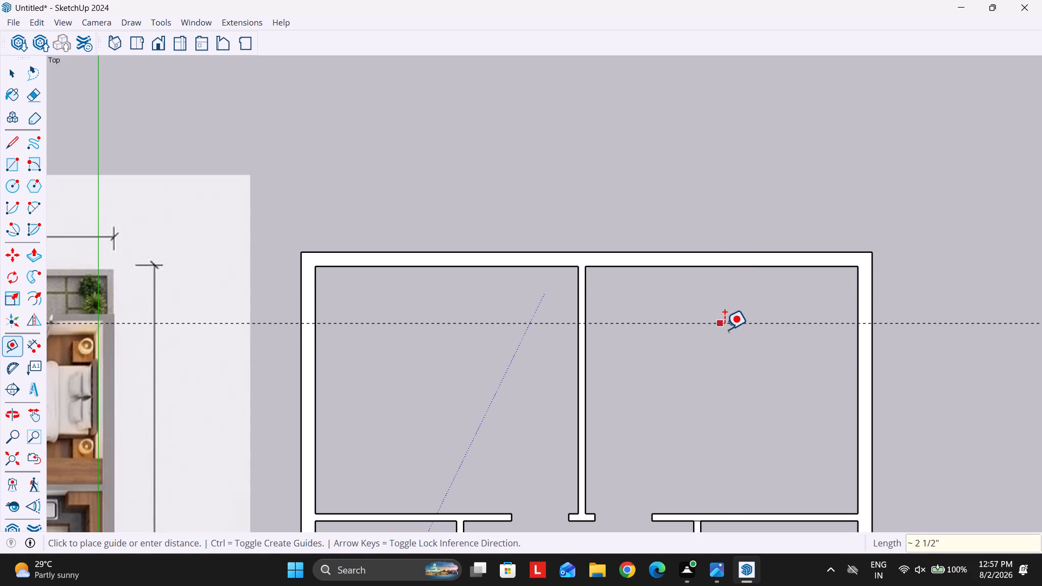
key("Escape")
left_click(736, 323)
type("4.5")
key("Return")
Draw a 4 1/2" by 14' 3 3/4" wall rectangle between the guides, from the bedroom dividing wall to the south outer wall.
key("space")
key("r")
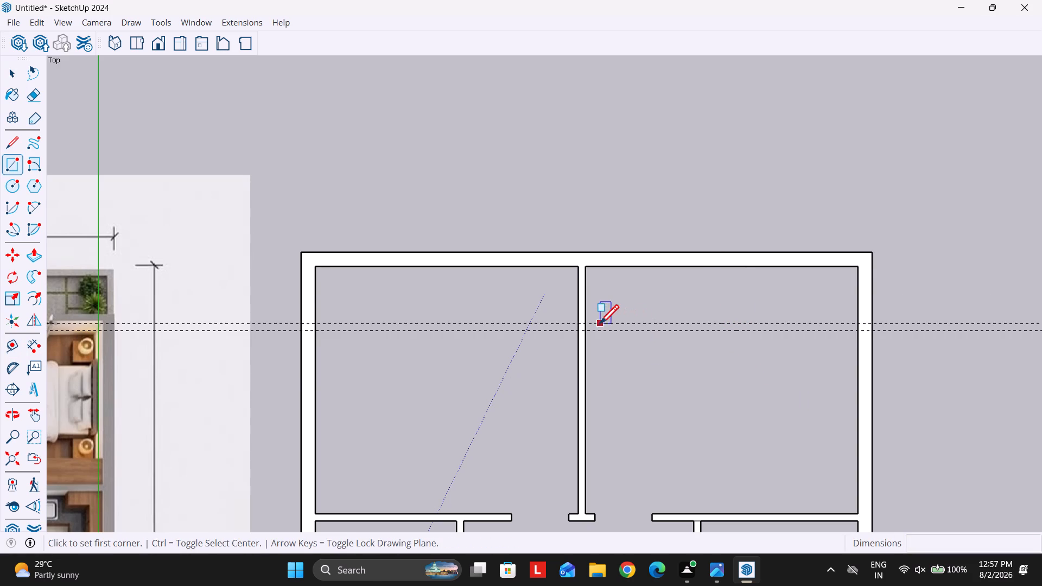
left_click(588, 322)
left_click(858, 333)
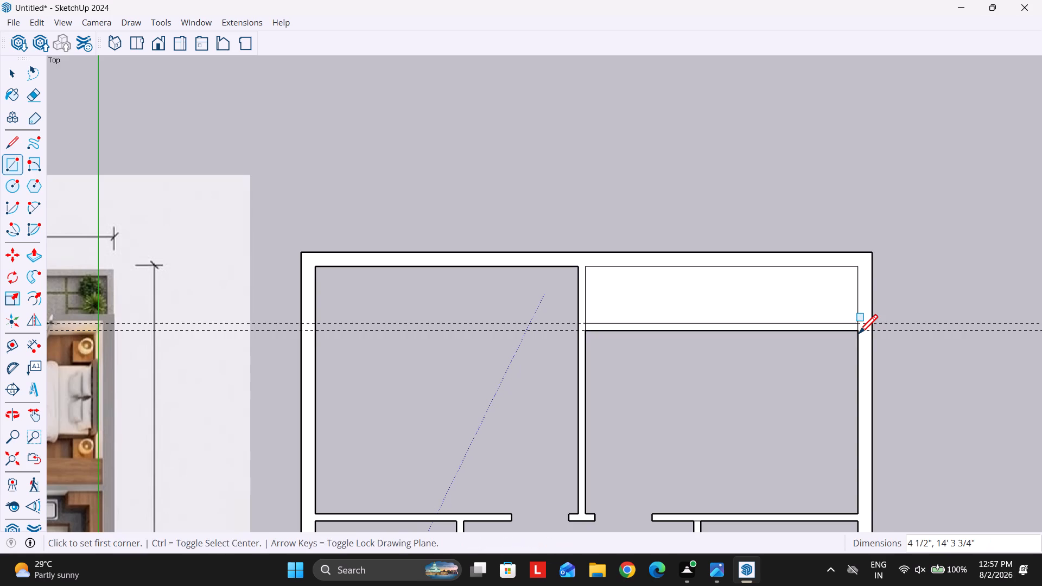
Erase the two guides and delete the filled face of the open area east of the southeast bedroom's new wall.
key("e")
left_click_drag(928, 308, 941, 377)
key("space")
left_click(789, 302)
key("Delete")
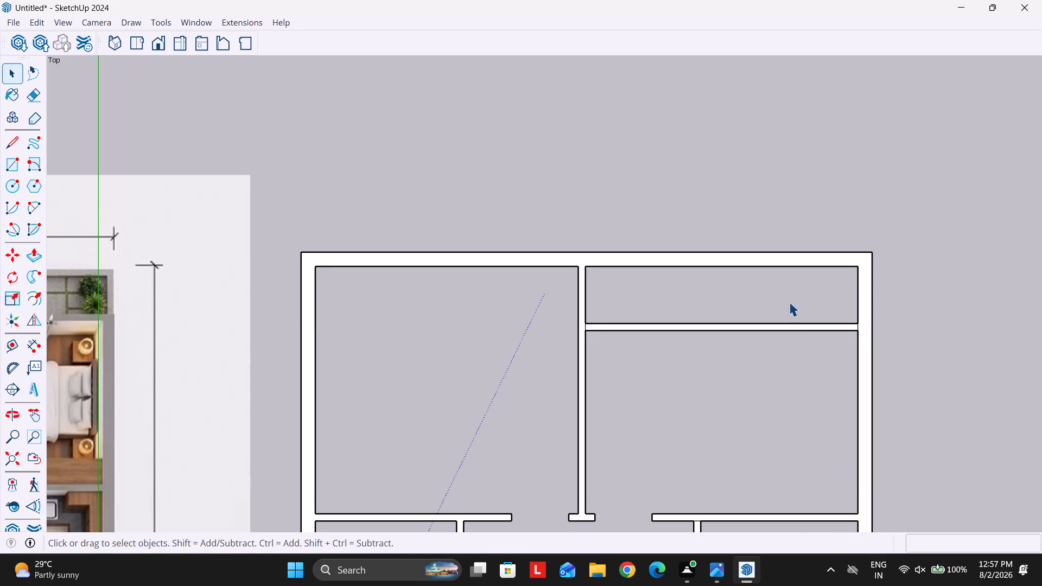
Place guides across the open area's wall, 6" south of the bedroom dividing wall and 3' further south.
scroll(714, 296, "down", 6)
scroll(176, 332, "up", 10)
scroll(158, 313, "down", 5)
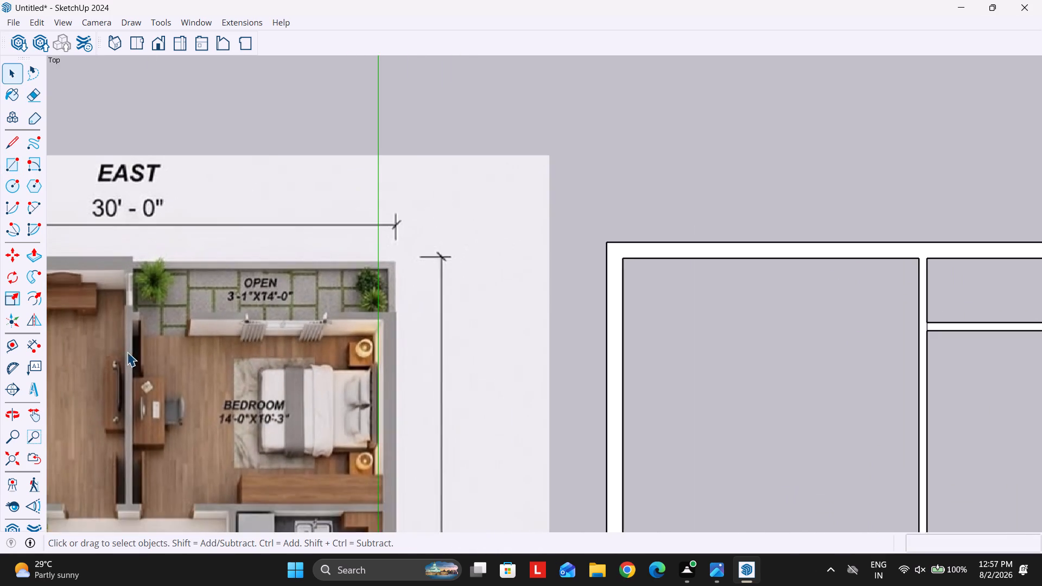
scroll(127, 352, "down", 8)
scroll(698, 374, "up", 11)
key("t")
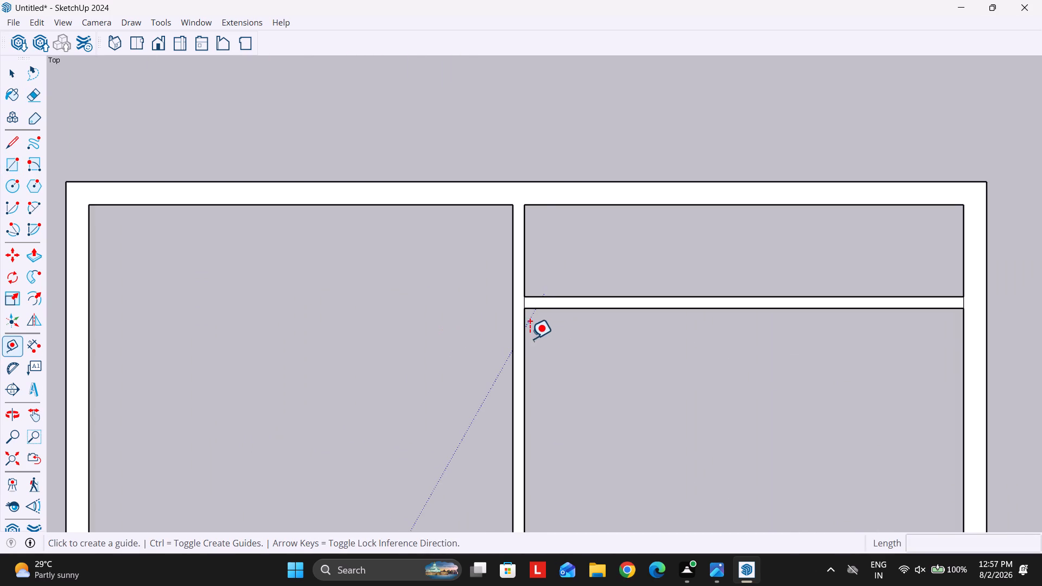
left_click(523, 338)
key("6")
key("Return")
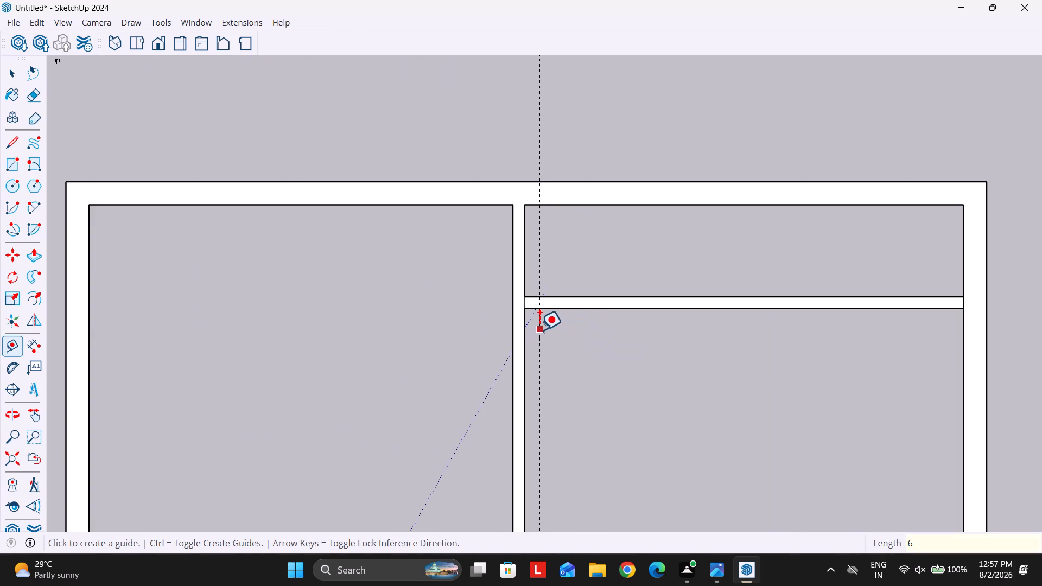
left_click(539, 330)
type("3'")
key("Return")
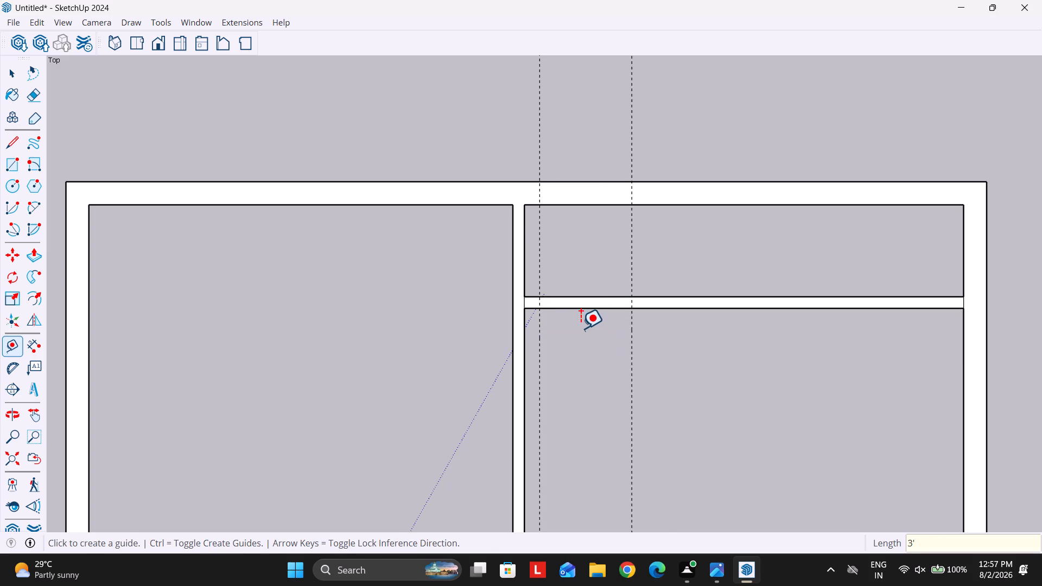
Draw a rectangle across the wall between the two guides and erase it with the guides to cut a 3' opening.
scroll(580, 328, "down", 4)
scroll(580, 328, "up", 4)
key("r")
left_click(536, 297)
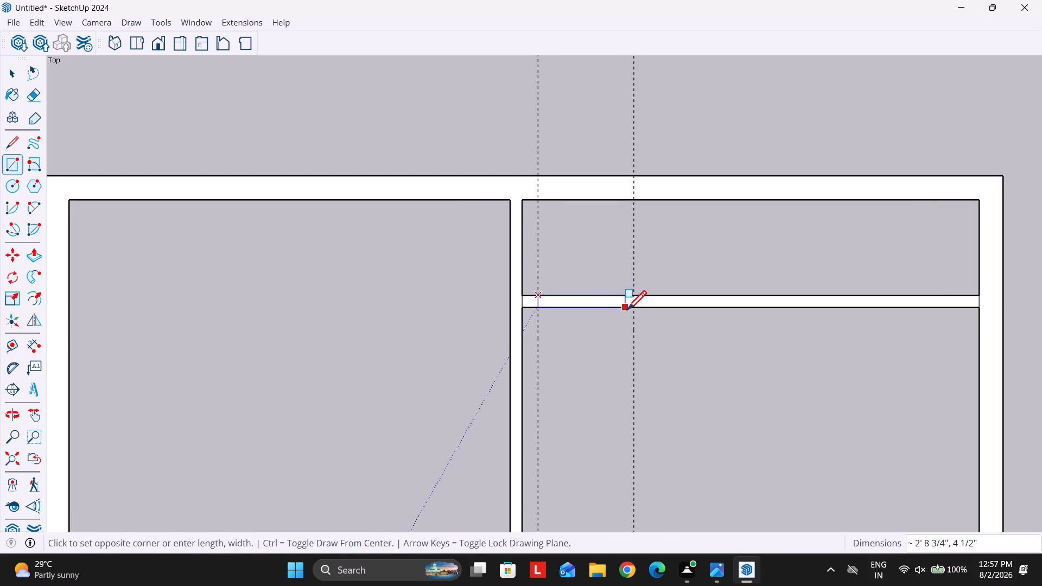
left_click(631, 310)
key("e")
left_click_drag(533, 259, 555, 317)
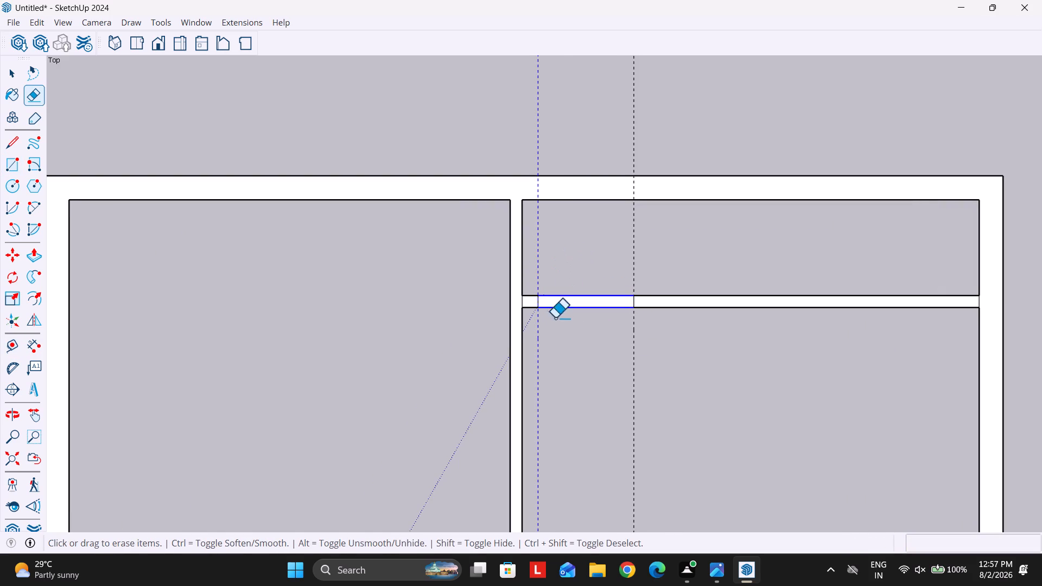
left_click_drag(555, 317, 661, 358)
Erase the stray edges where the open area's wall meets the bedroom dividing wall and the south outer wall.
scroll(542, 323, "up", 7)
left_click_drag(510, 292, 516, 292)
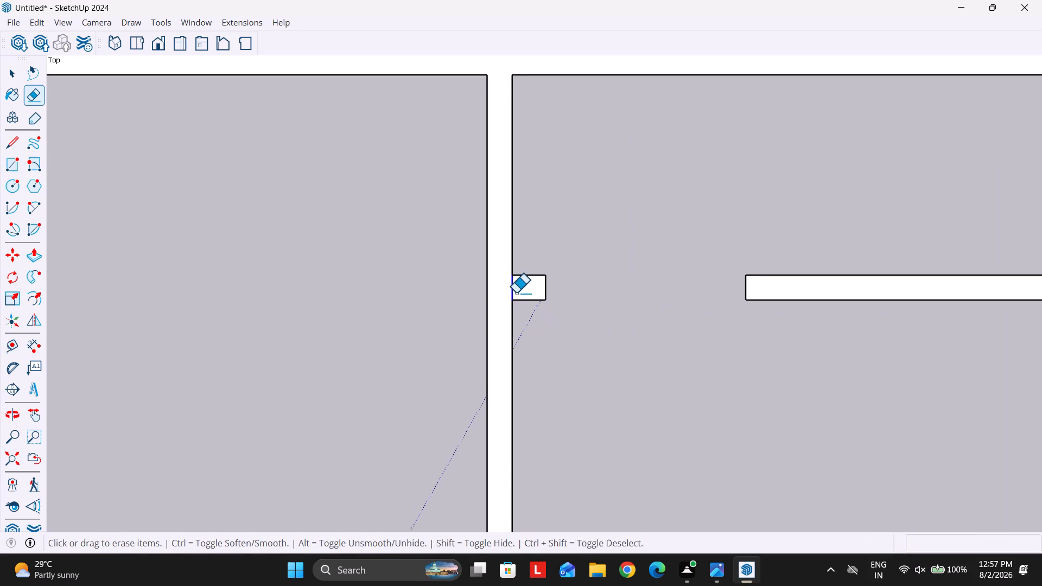
left_click_drag(516, 292, 518, 292)
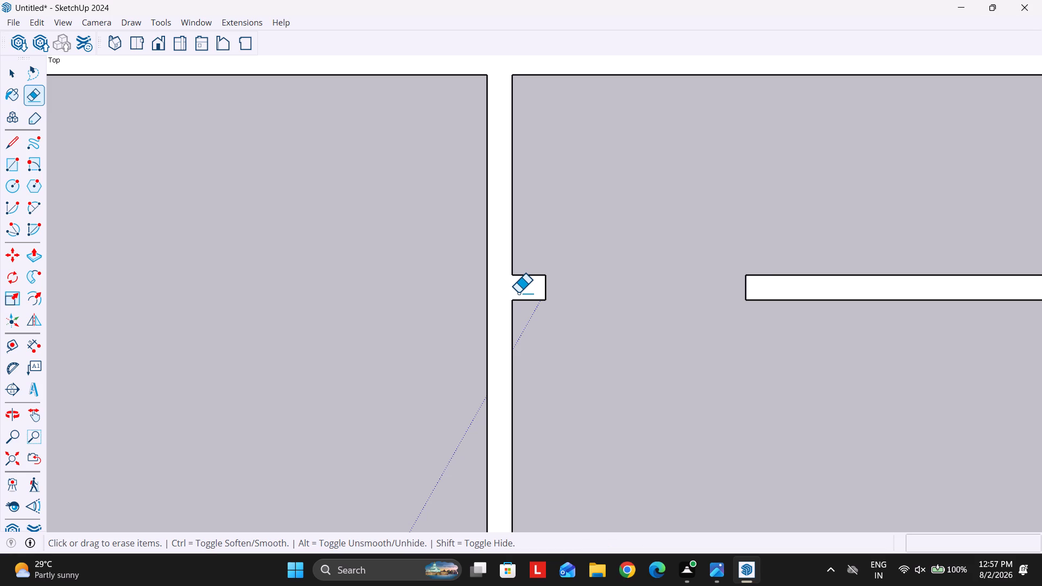
scroll(488, 281, "down", 14)
scroll(755, 245, "up", 4)
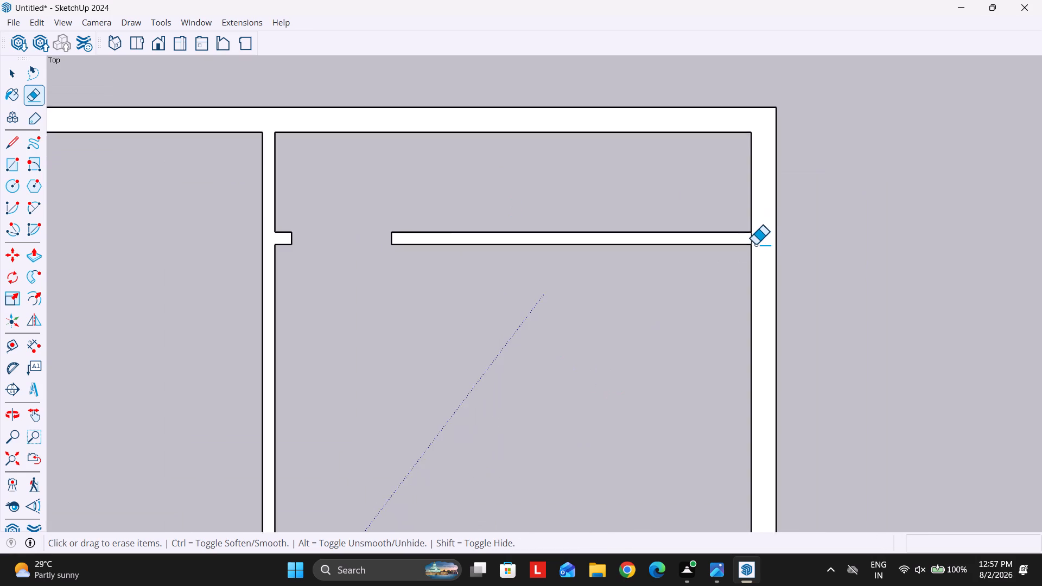
scroll(755, 244, "up", 6)
left_click_drag(752, 238, 744, 238)
Compare the whole drawn floor plan with the plan image to check the walls and openings.
scroll(613, 170, "down", 11)
scroll(628, 240, "down", 2)
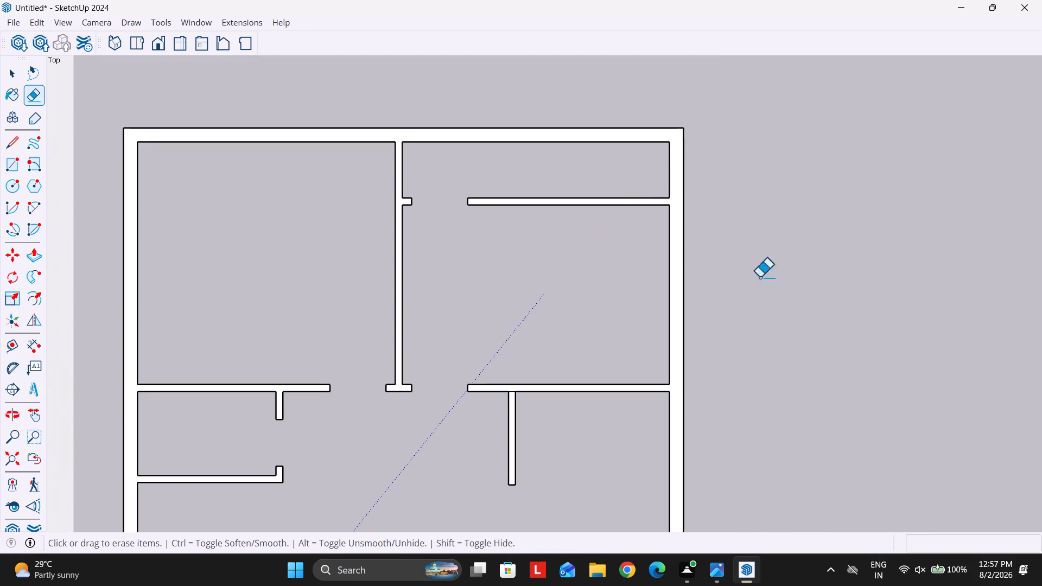
scroll(591, 191, "down", 9)
scroll(579, 534, "up", 8)
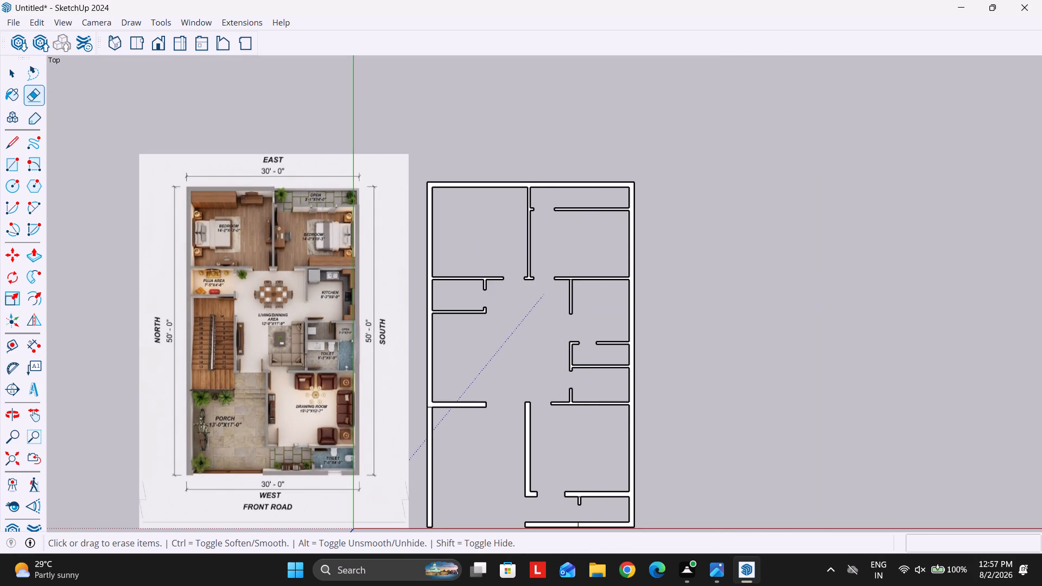
scroll(610, 417, "up", 5)
scroll(586, 280, "down", 8)
scroll(575, 405, "up", 5)
scroll(594, 451, "up", 4)
scroll(665, 421, "down", 2)
scroll(702, 396, "down", 5)
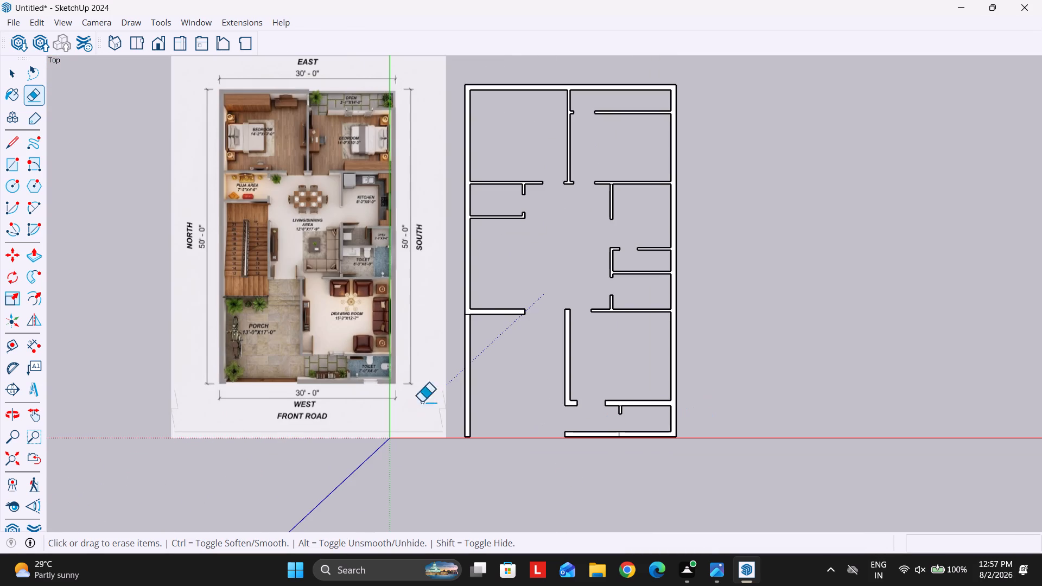
scroll(345, 450, "down", 5)
key("space")
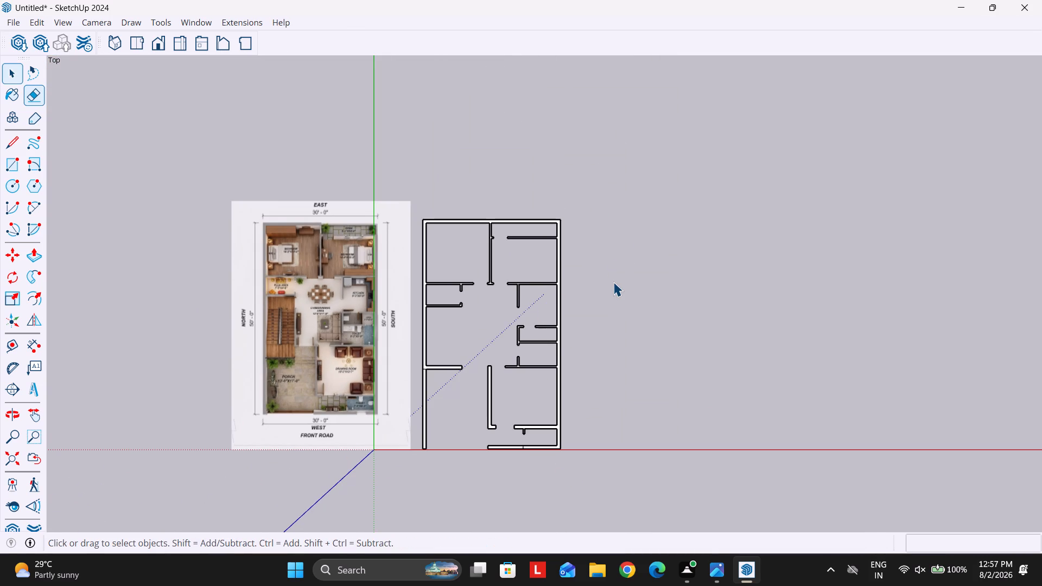
left_click(613, 282)
Dimension the full width of the east outer wall, placing the dimension outside the plan.
scroll(461, 202, "up", 4)
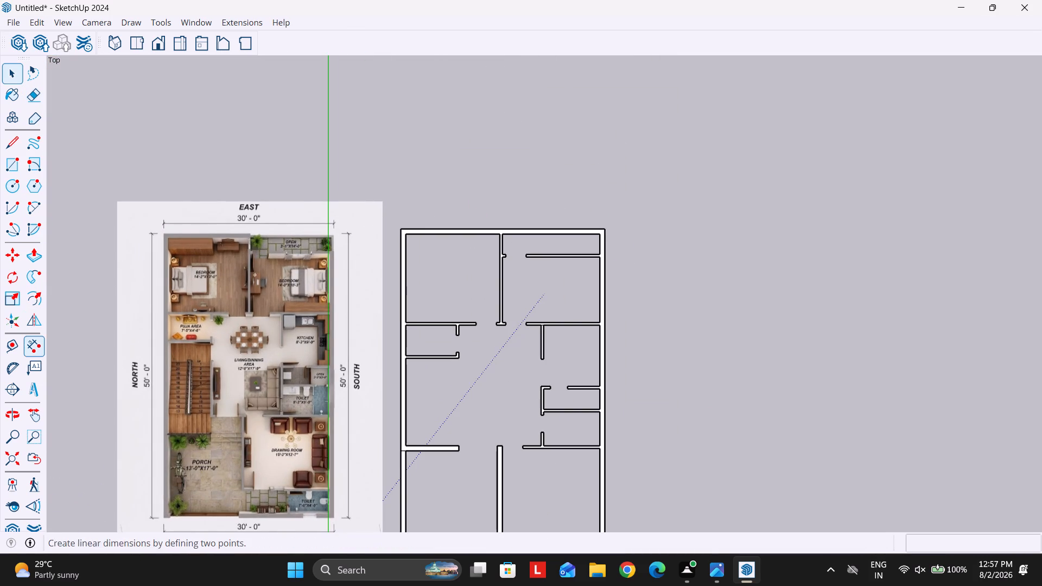
left_click(29, 345)
scroll(550, 192, "up", 4)
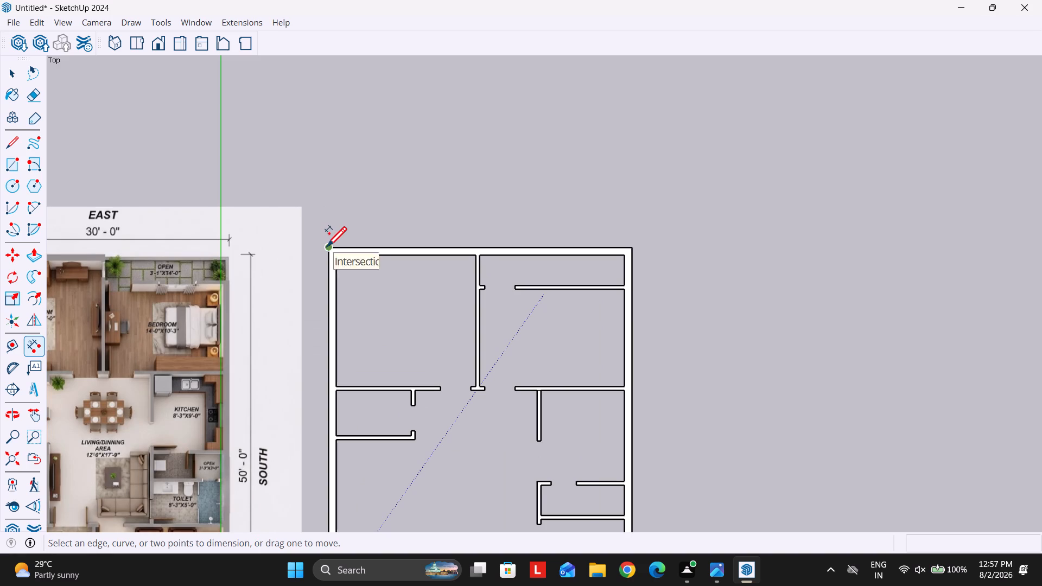
left_click(326, 245)
left_click(630, 247)
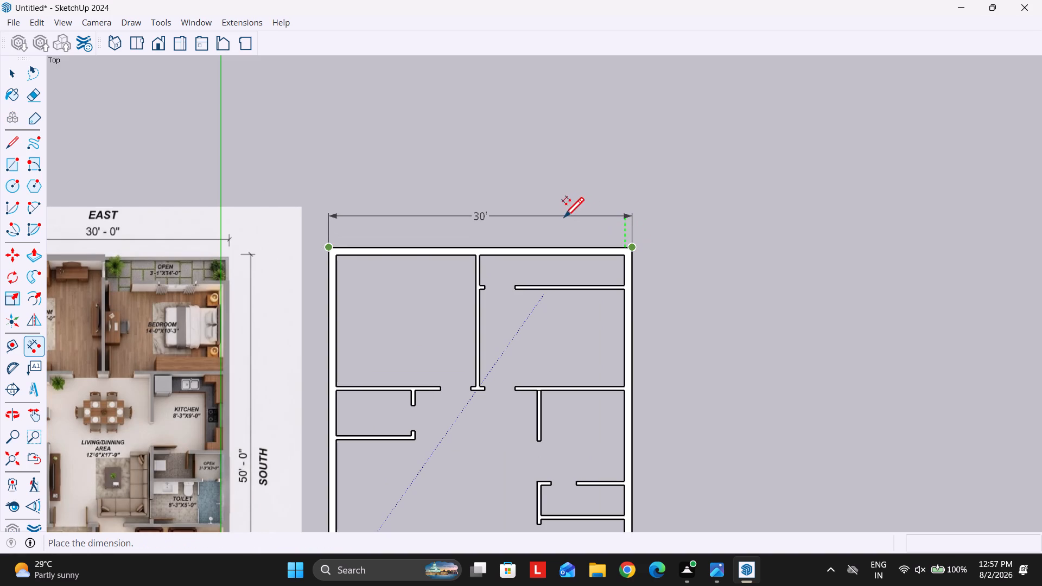
left_click(563, 216)
Dimension the full length of the south outer wall, placing the dimension outside the plan.
scroll(624, 198, "down", 4)
scroll(641, 263, "up", 2)
left_click(628, 232)
scroll(639, 168, "down", 4)
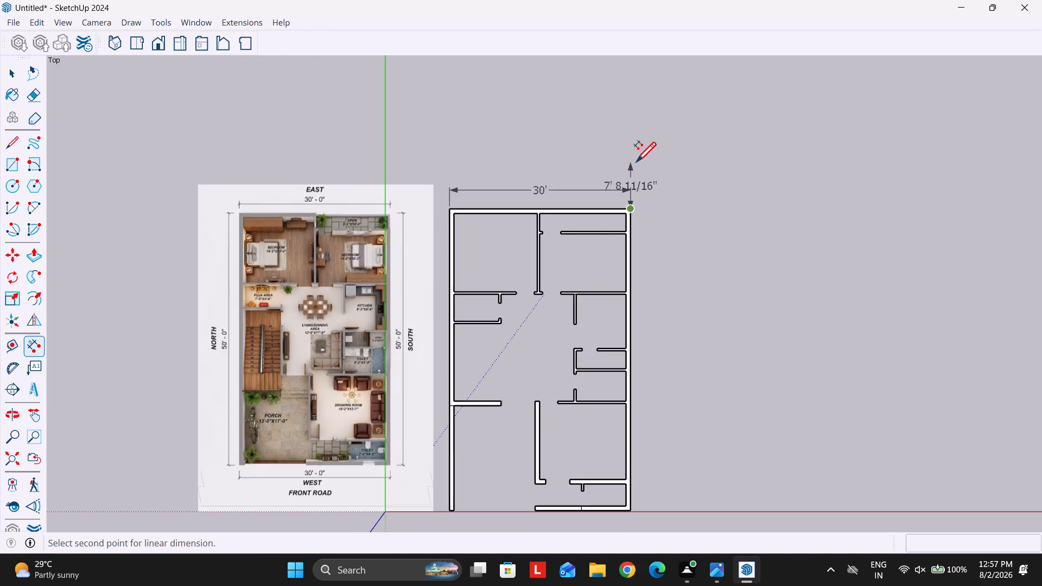
scroll(636, 161, "down", 4)
scroll(651, 387, "up", 8)
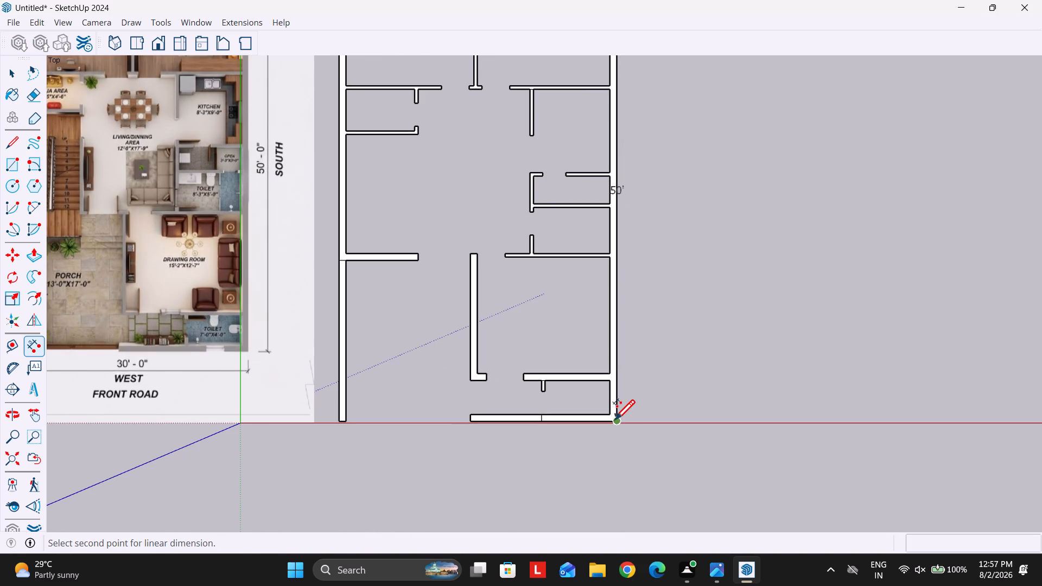
left_click(614, 418)
left_click(651, 314)
Move the plan image straight north, further away from the drawn floor plan.
scroll(651, 324, "down", 6)
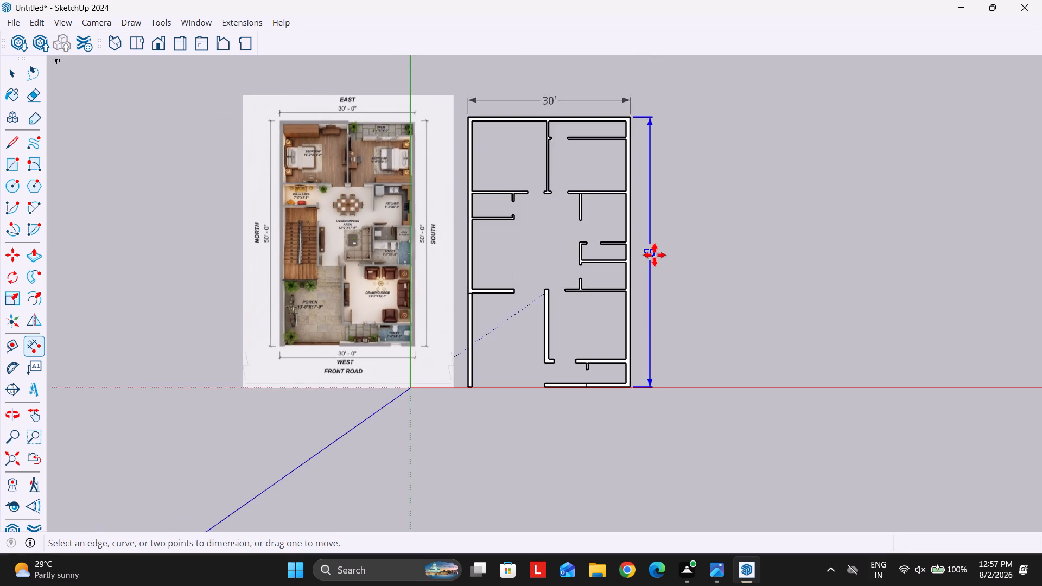
scroll(687, 254, "down", 3)
scroll(499, 183, "up", 5)
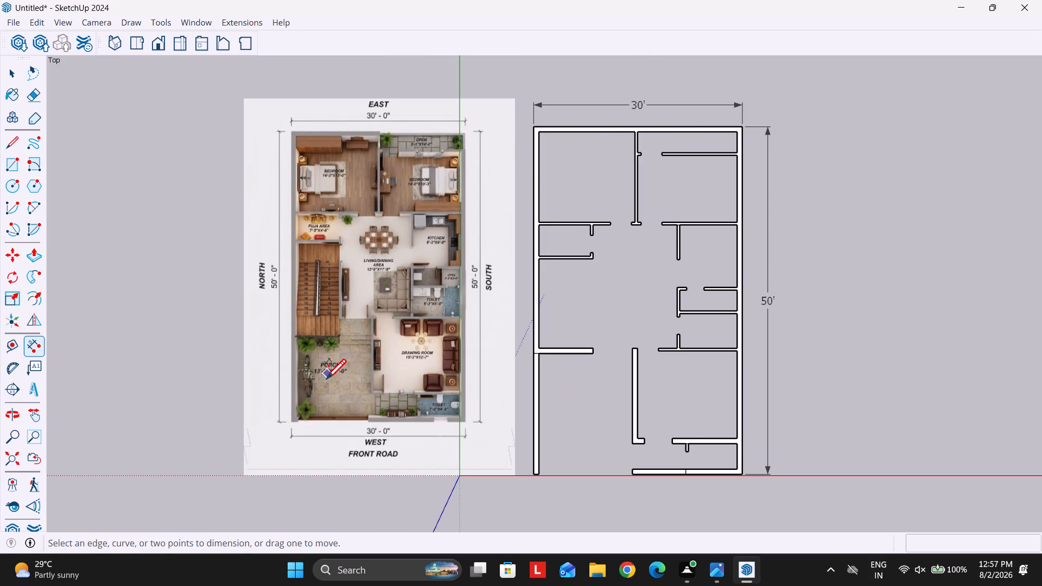
scroll(323, 397, "down", 1)
scroll(370, 475, "up", 4)
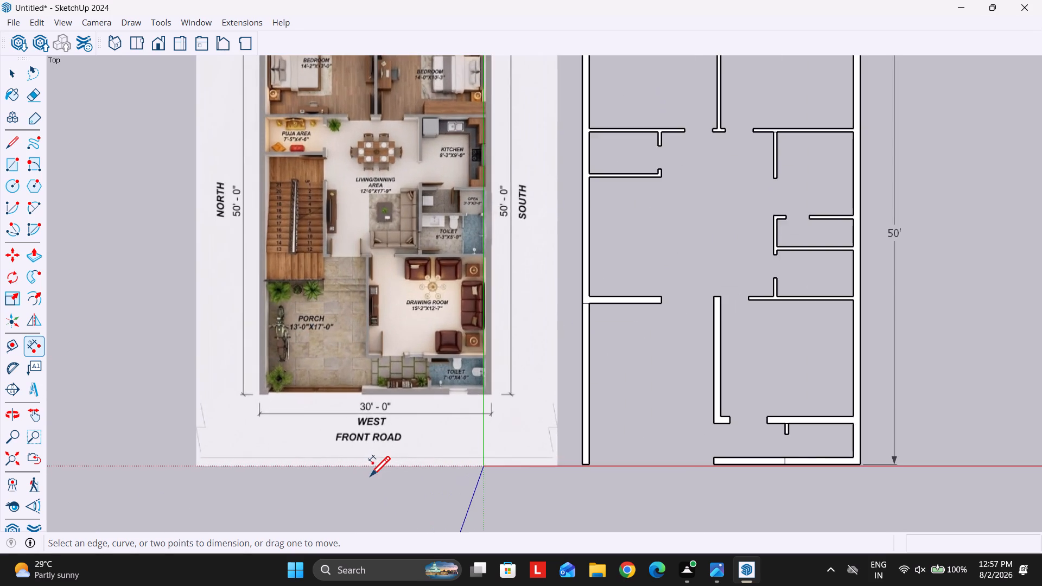
scroll(356, 469, "down", 4)
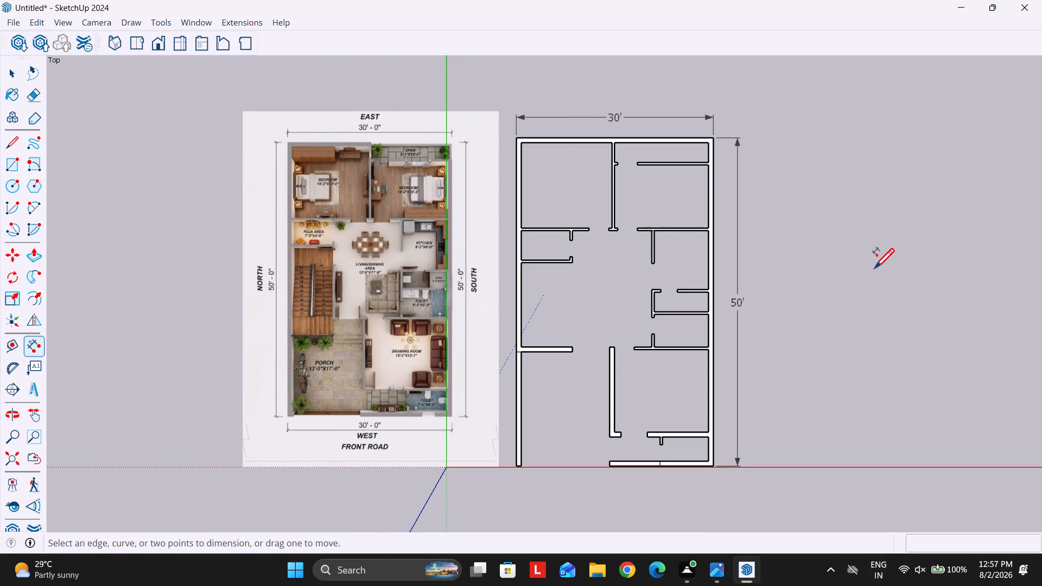
key("space")
left_click(412, 329)
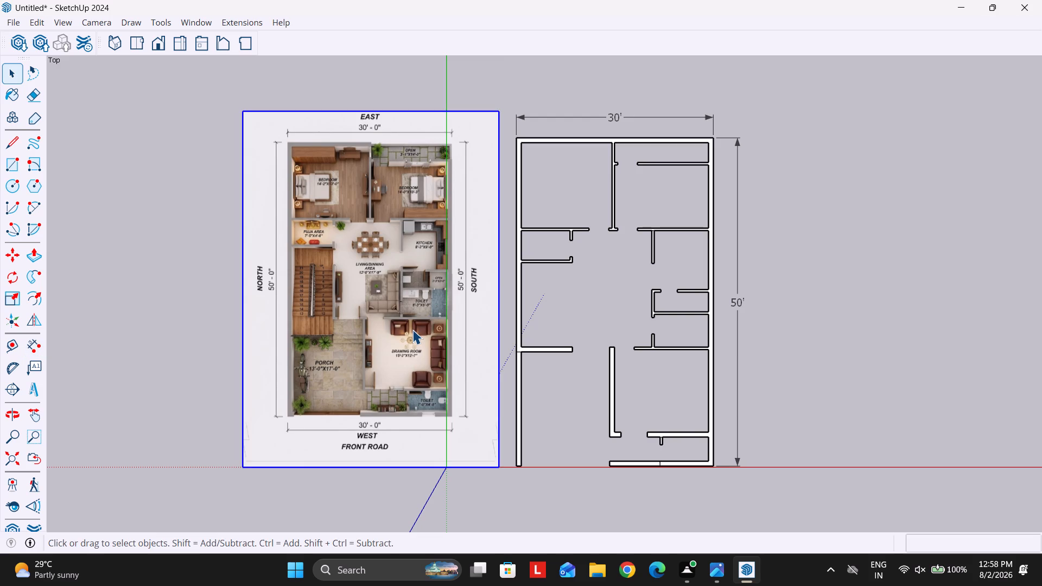
key("m")
left_click(449, 352)
left_click(335, 353)
key("space")
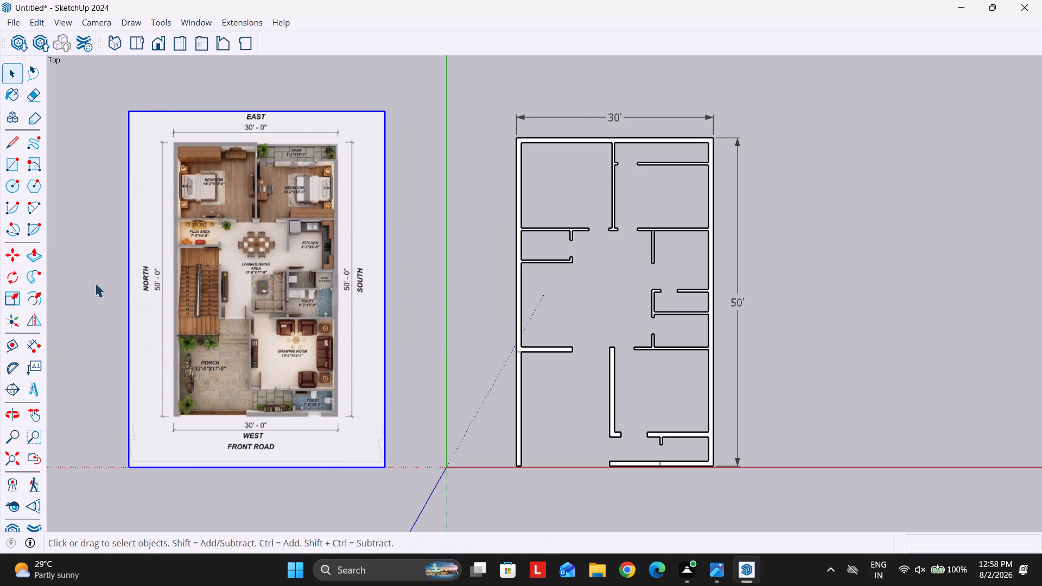
Create the 3D text EAST with a height of 1' and place it beyond the plan's east side.
left_click(29, 390)
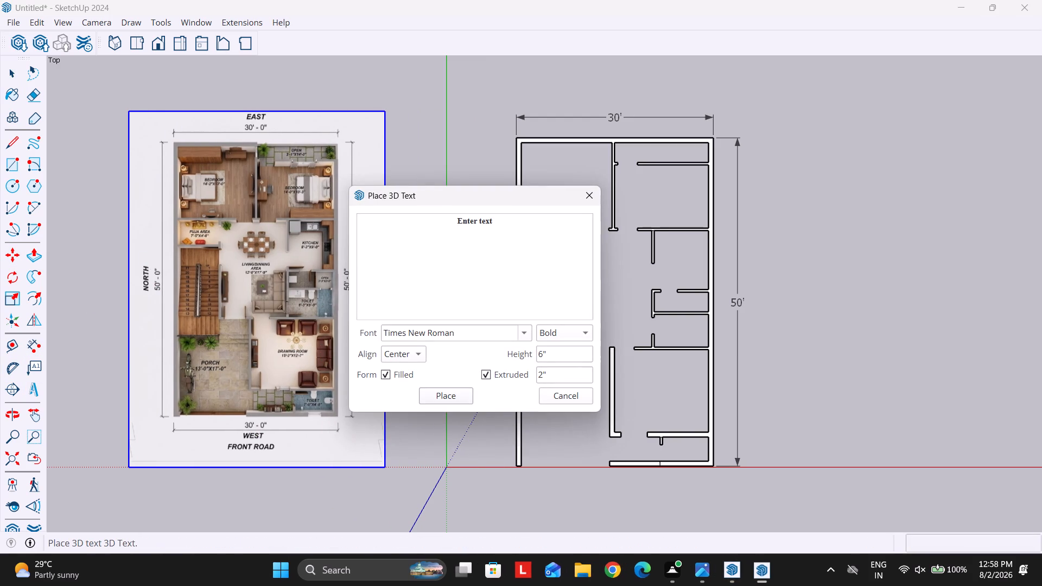
left_click_drag(517, 228, 391, 222)
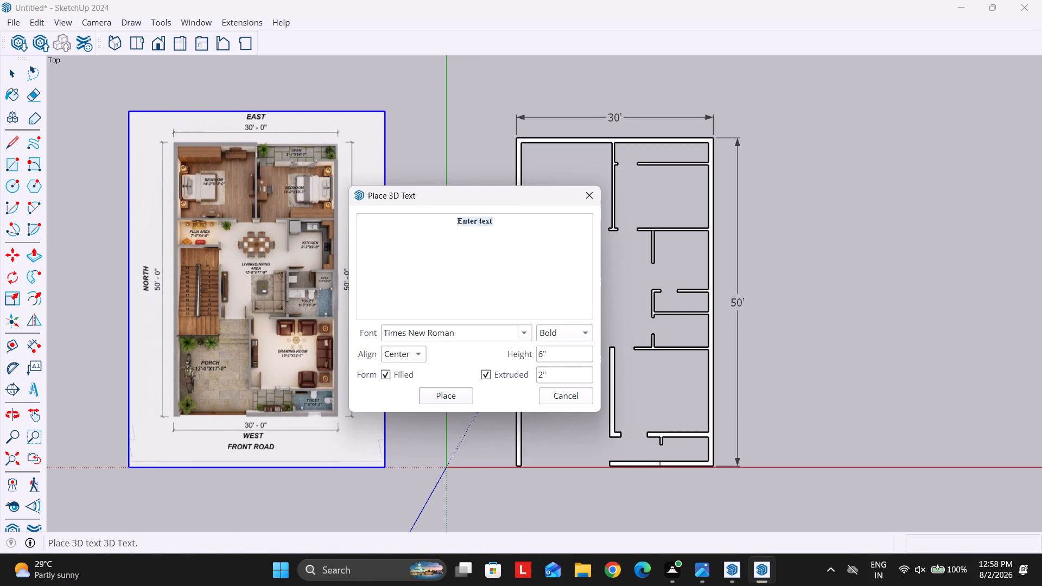
type("EAST")
left_click_drag(567, 355, 541, 353)
type("1'")
key("Return")
scroll(517, 394, "down", 7)
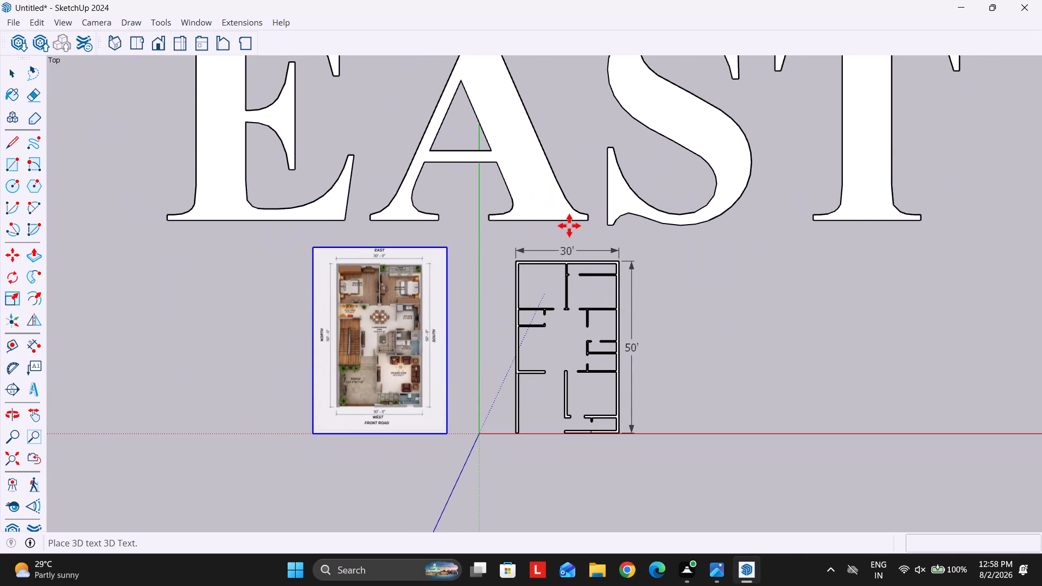
left_click(573, 227)
Scale the EAST text down uniformly about its centre in three passes, by about 0.12, 0.39 and 0.75.
scroll(570, 296, "down", 9)
key("s")
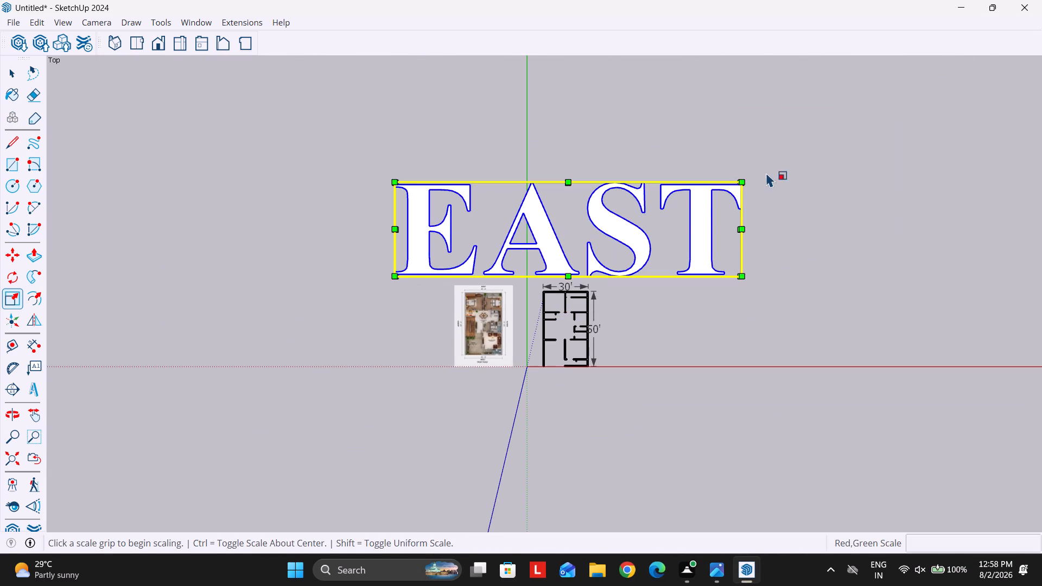
left_click(740, 183)
scroll(702, 215, "up", 2, "ctrl")
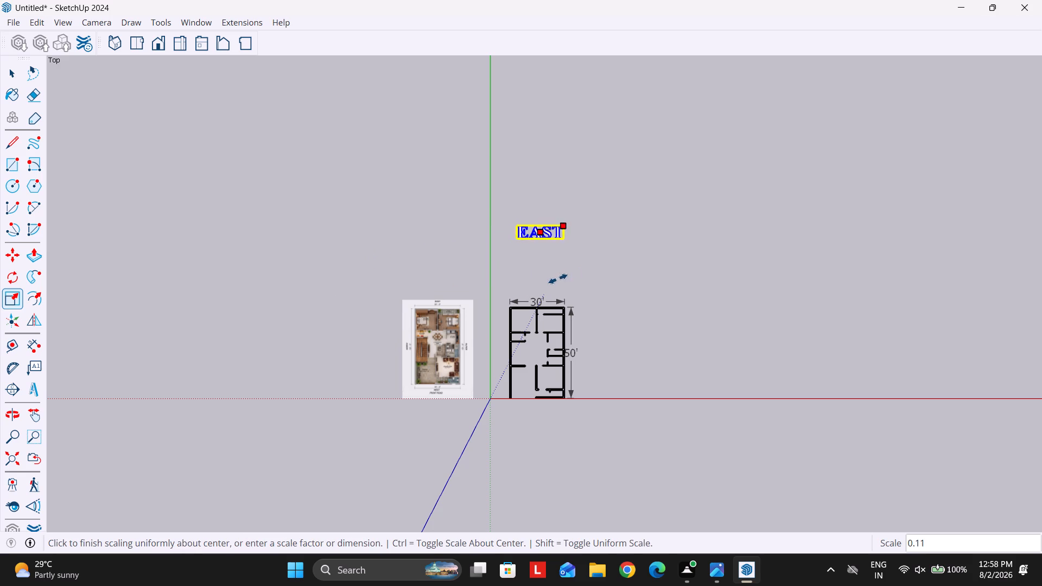
scroll(569, 267, "up", 3, "ctrl")
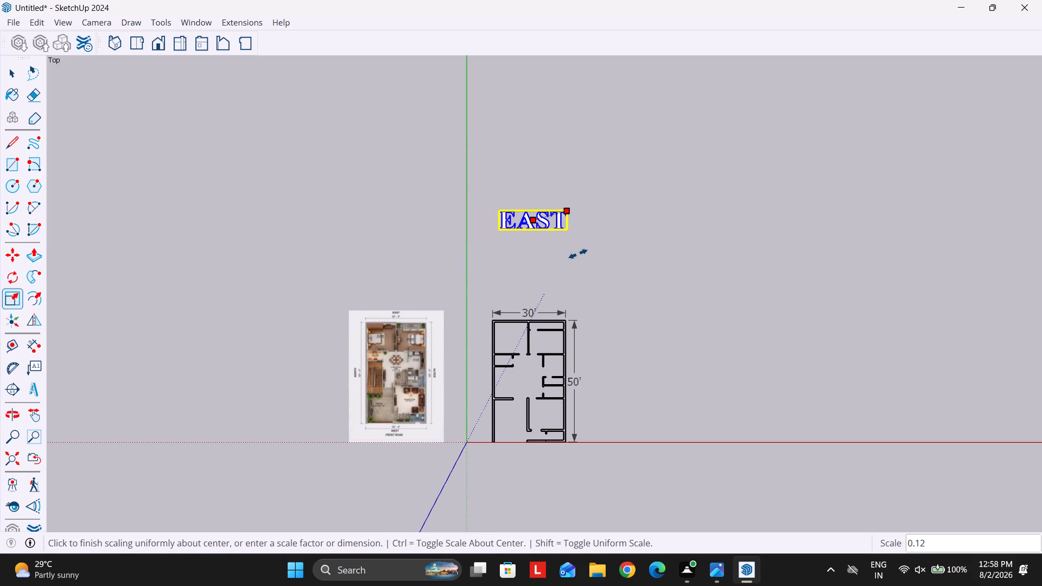
left_click(563, 254, "ctrl")
scroll(539, 226, "up", 10)
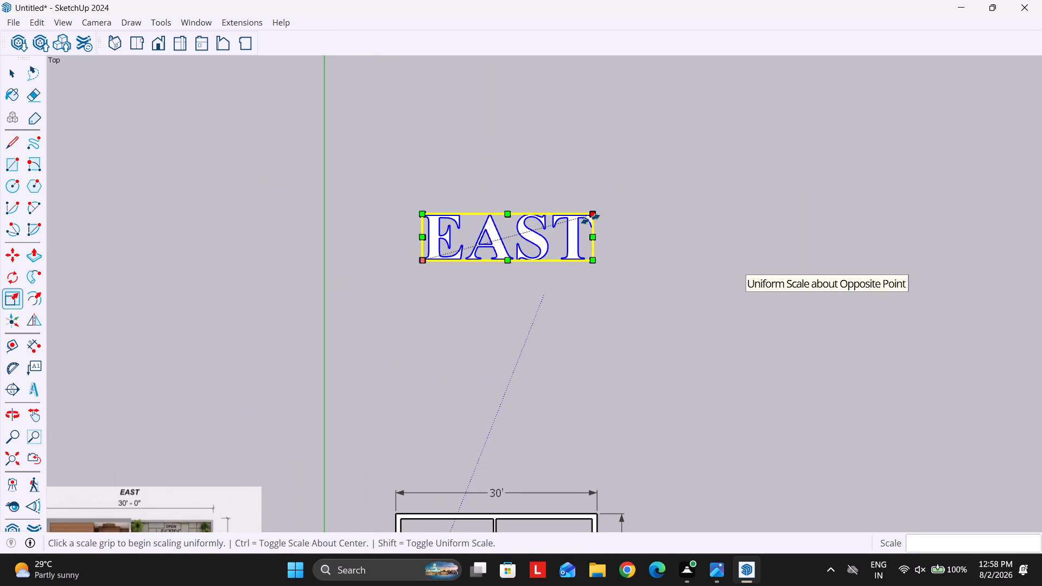
left_click(594, 219, "ctrl")
left_click(544, 241, "ctrl")
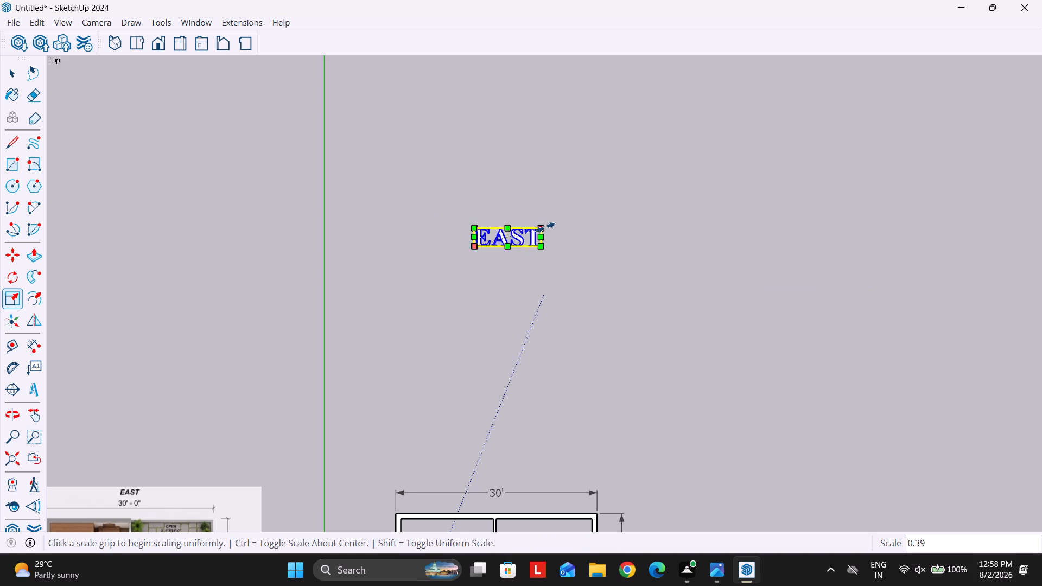
left_click(545, 227, "ctrl")
left_click(535, 237, "ctrl")
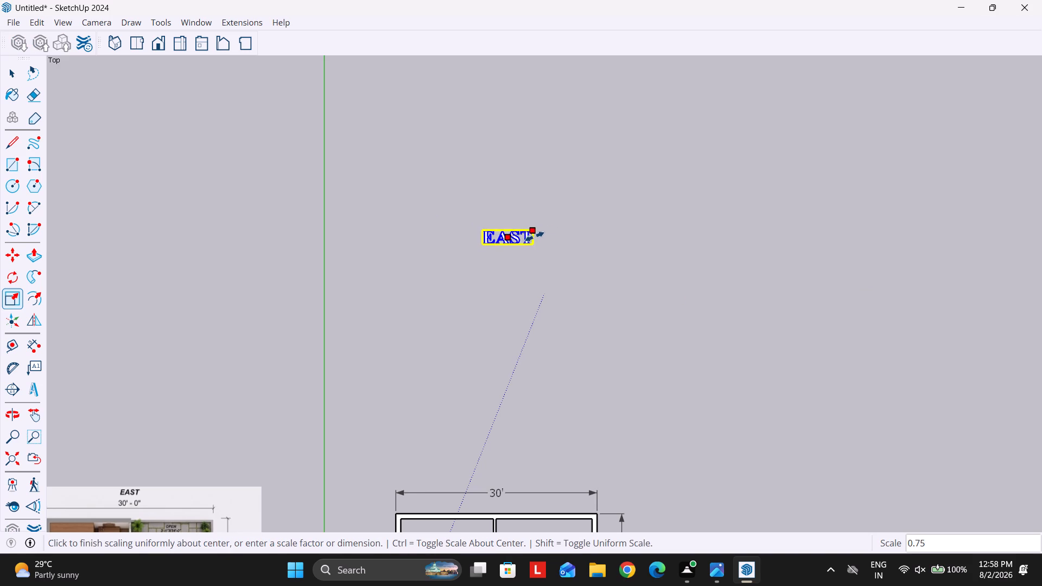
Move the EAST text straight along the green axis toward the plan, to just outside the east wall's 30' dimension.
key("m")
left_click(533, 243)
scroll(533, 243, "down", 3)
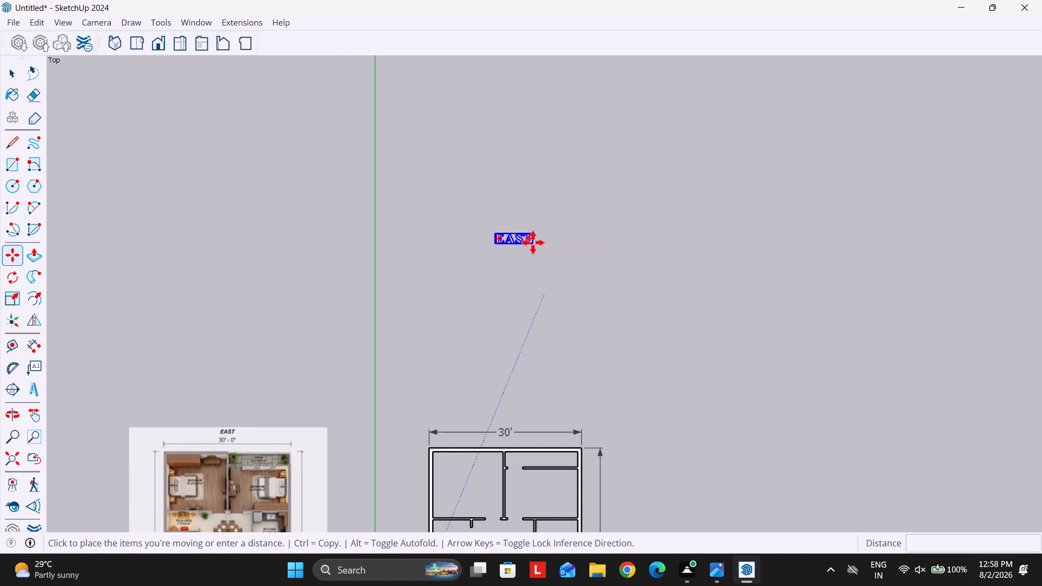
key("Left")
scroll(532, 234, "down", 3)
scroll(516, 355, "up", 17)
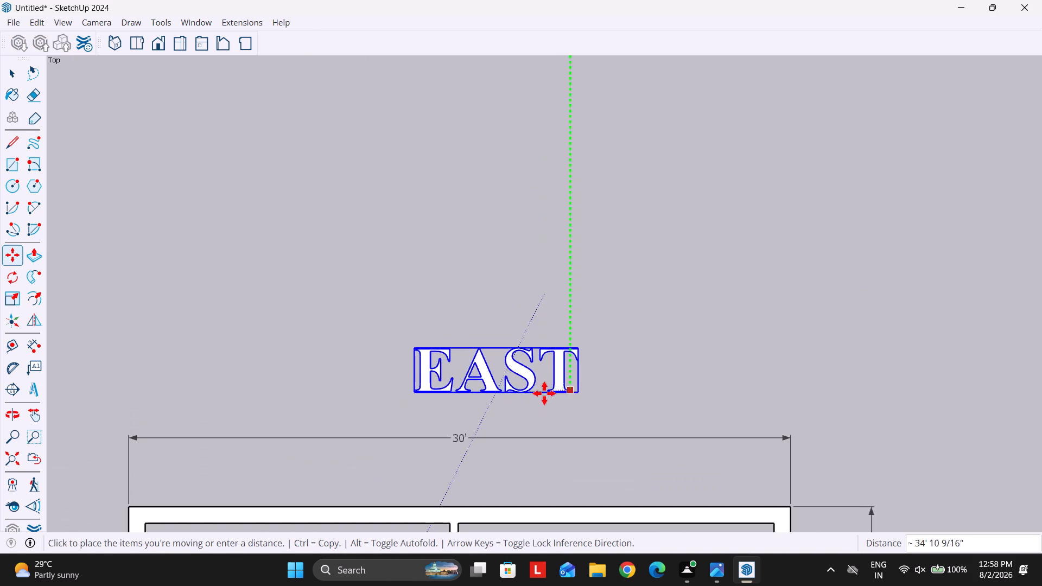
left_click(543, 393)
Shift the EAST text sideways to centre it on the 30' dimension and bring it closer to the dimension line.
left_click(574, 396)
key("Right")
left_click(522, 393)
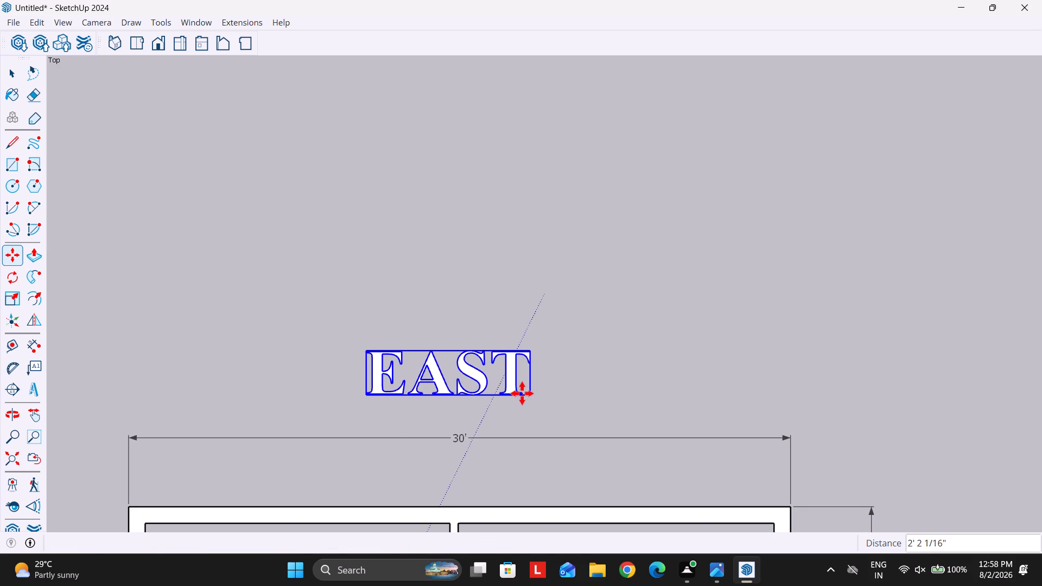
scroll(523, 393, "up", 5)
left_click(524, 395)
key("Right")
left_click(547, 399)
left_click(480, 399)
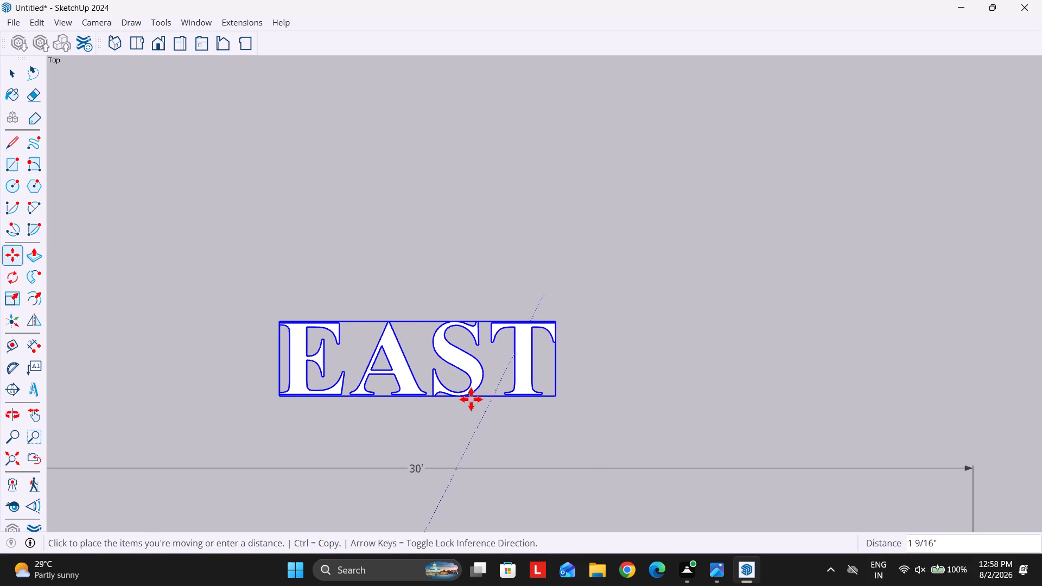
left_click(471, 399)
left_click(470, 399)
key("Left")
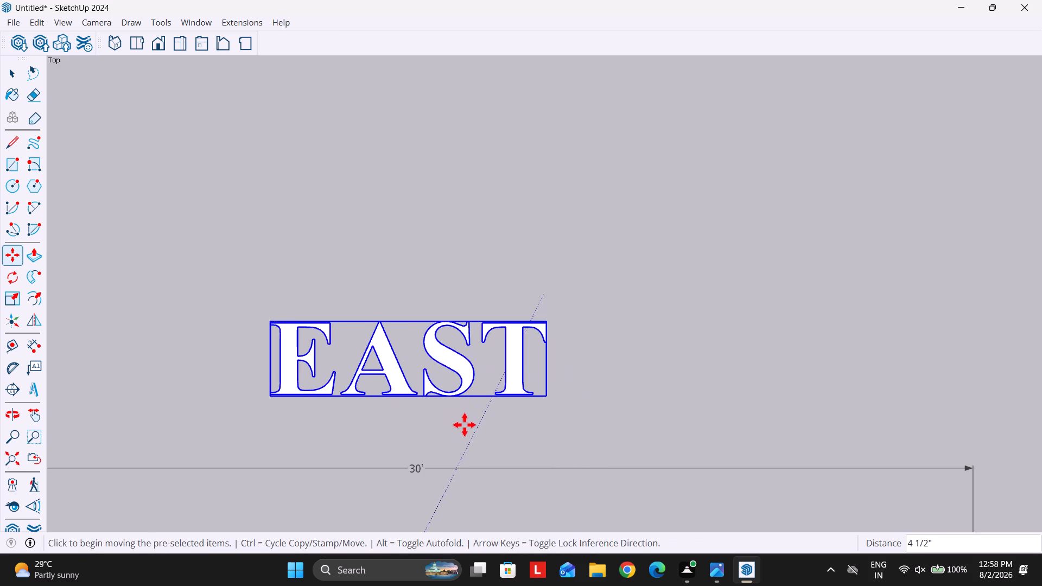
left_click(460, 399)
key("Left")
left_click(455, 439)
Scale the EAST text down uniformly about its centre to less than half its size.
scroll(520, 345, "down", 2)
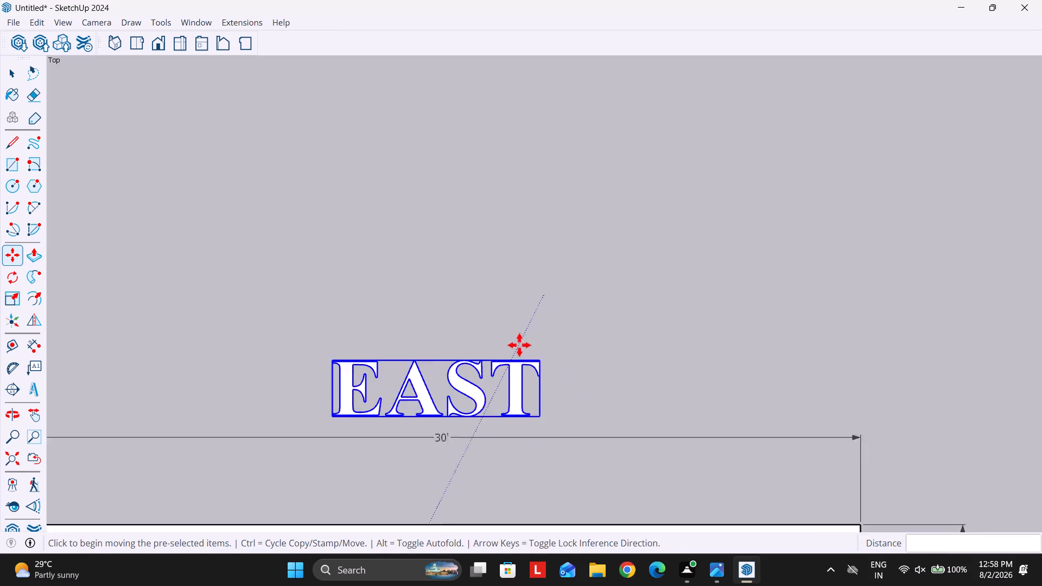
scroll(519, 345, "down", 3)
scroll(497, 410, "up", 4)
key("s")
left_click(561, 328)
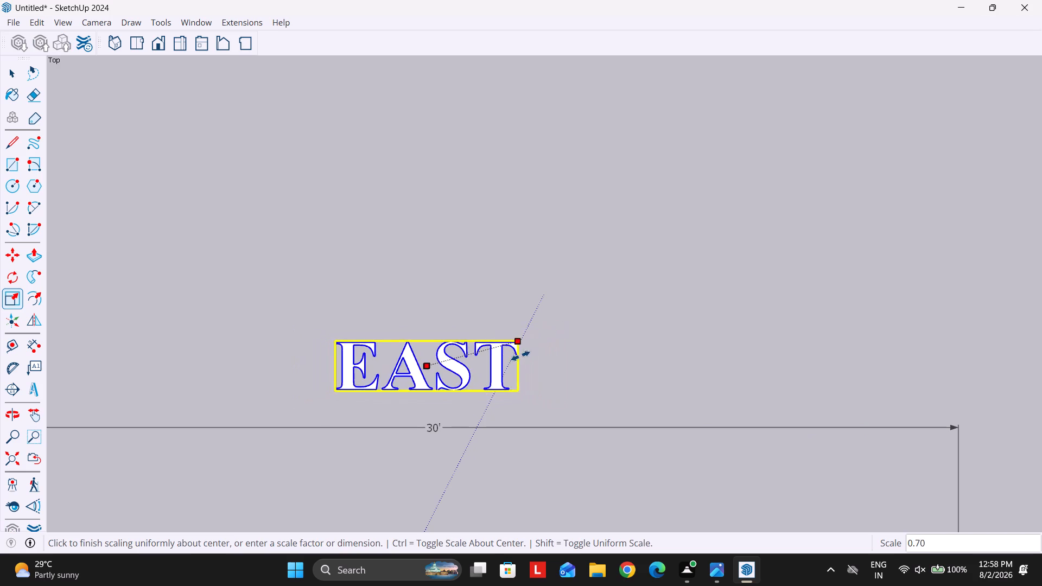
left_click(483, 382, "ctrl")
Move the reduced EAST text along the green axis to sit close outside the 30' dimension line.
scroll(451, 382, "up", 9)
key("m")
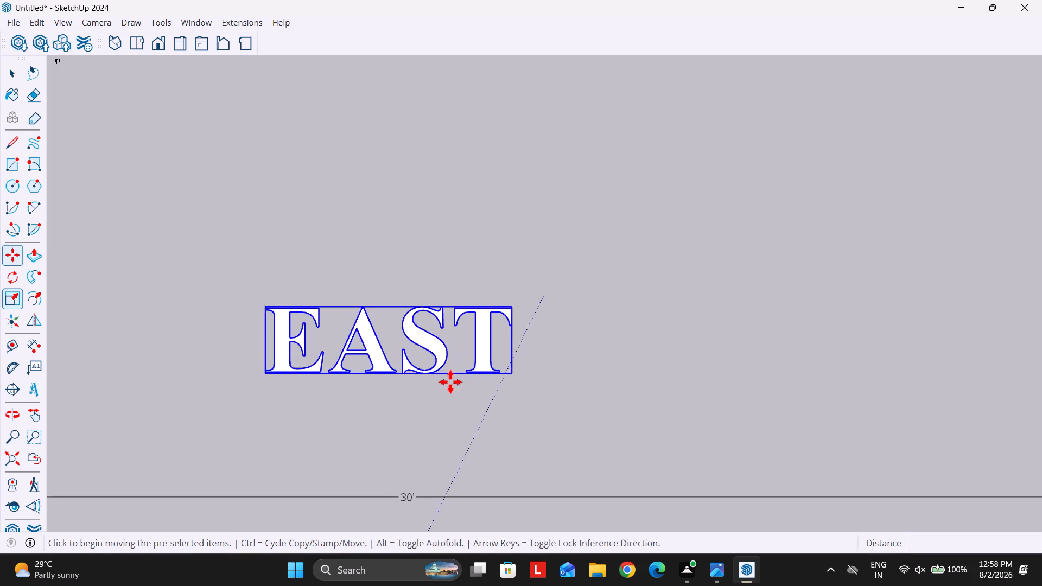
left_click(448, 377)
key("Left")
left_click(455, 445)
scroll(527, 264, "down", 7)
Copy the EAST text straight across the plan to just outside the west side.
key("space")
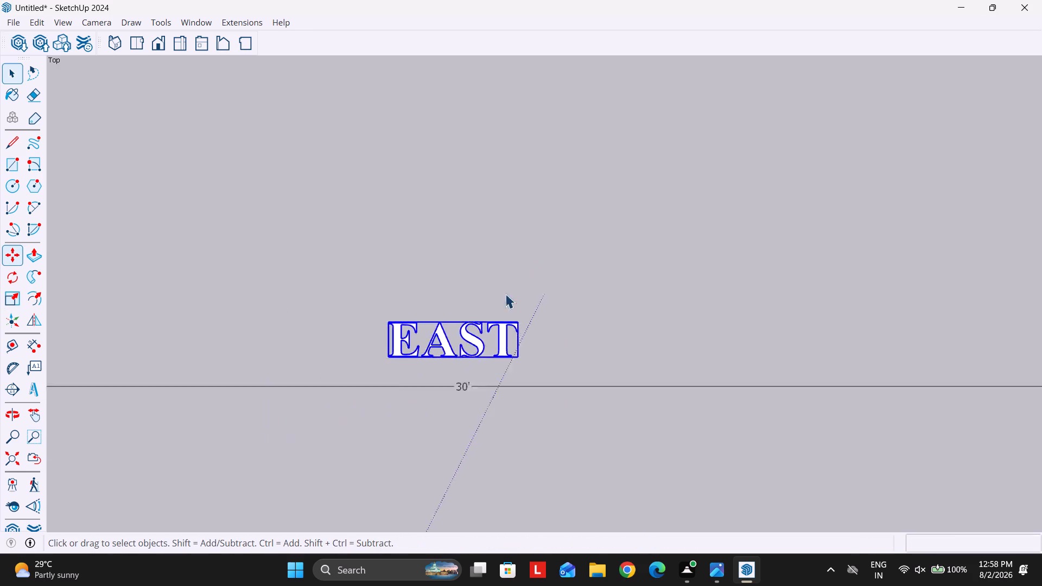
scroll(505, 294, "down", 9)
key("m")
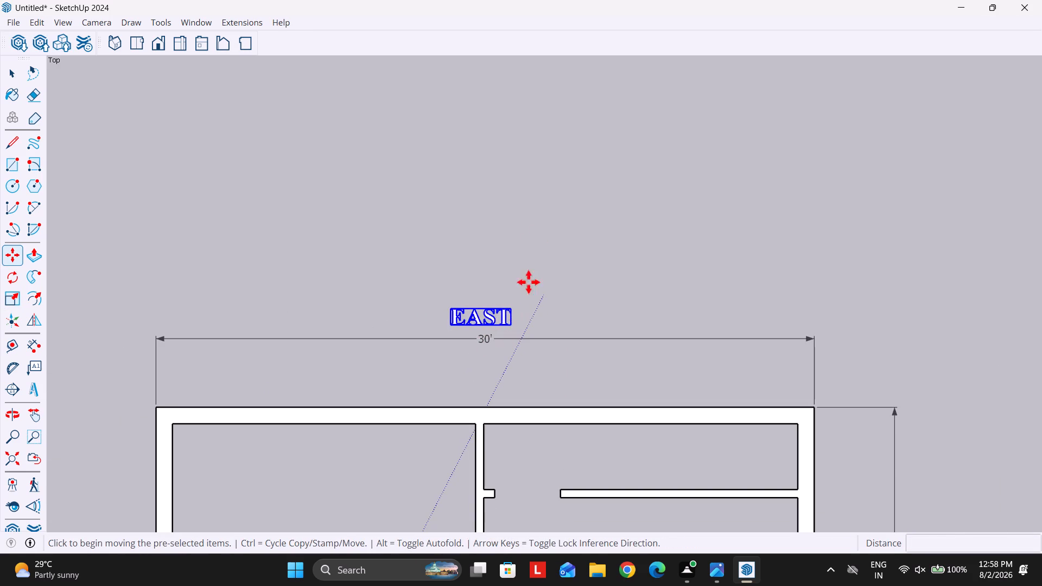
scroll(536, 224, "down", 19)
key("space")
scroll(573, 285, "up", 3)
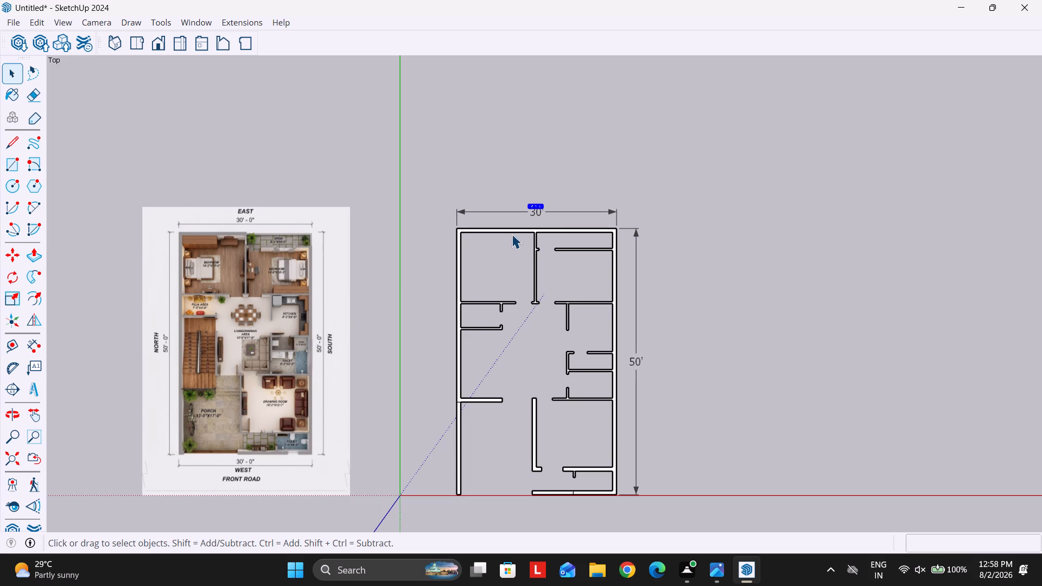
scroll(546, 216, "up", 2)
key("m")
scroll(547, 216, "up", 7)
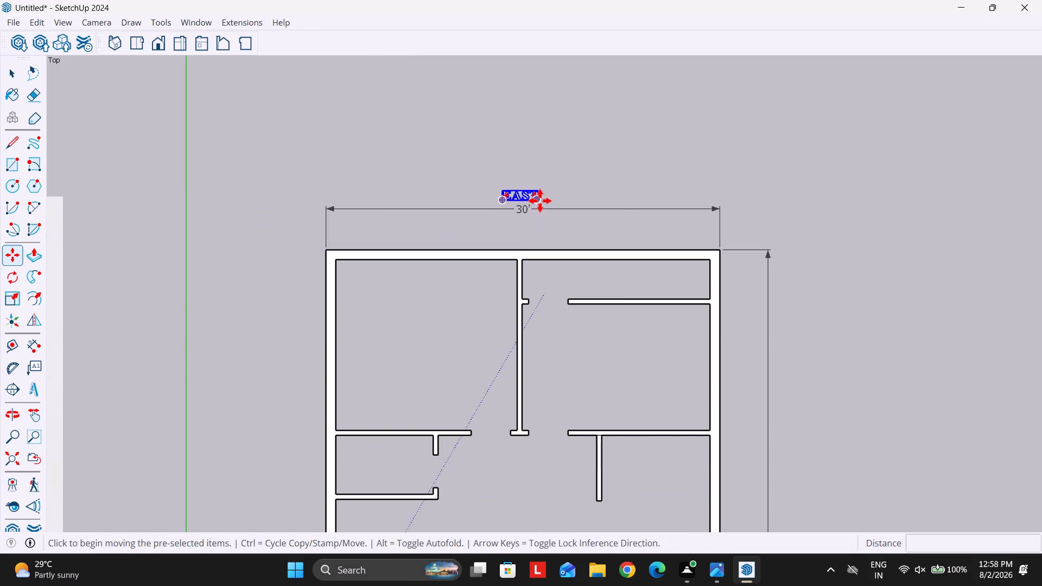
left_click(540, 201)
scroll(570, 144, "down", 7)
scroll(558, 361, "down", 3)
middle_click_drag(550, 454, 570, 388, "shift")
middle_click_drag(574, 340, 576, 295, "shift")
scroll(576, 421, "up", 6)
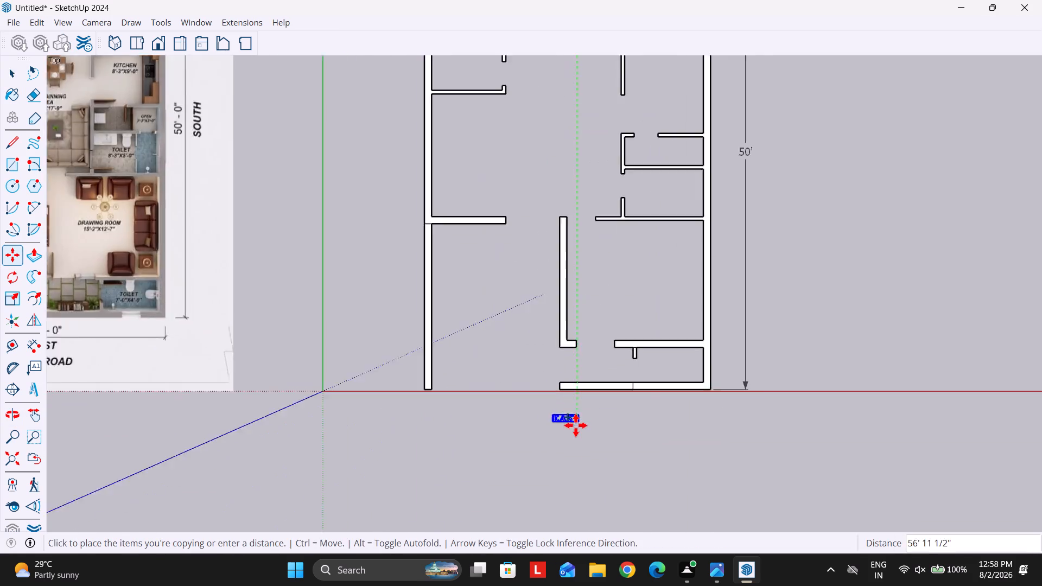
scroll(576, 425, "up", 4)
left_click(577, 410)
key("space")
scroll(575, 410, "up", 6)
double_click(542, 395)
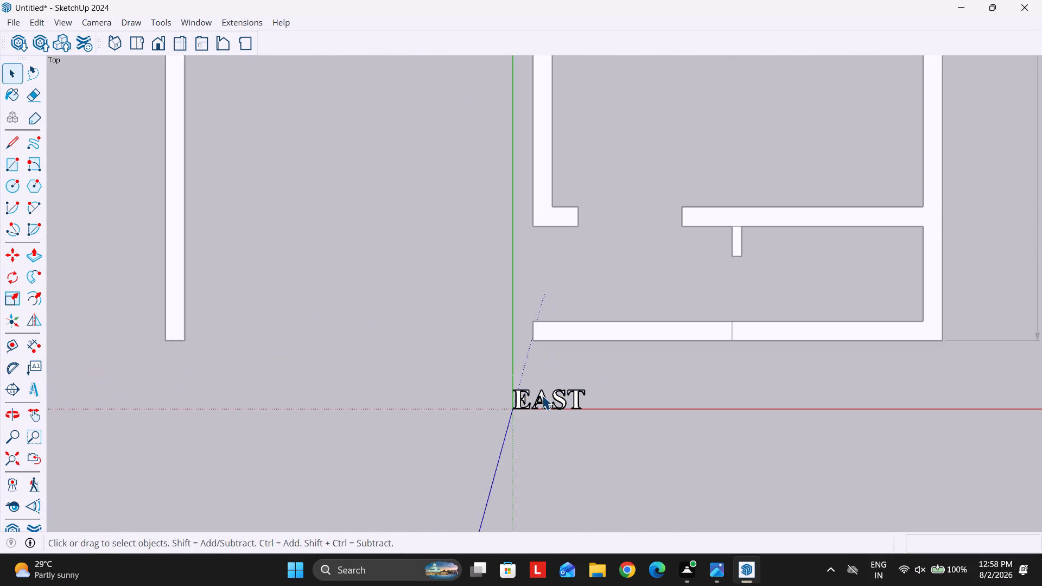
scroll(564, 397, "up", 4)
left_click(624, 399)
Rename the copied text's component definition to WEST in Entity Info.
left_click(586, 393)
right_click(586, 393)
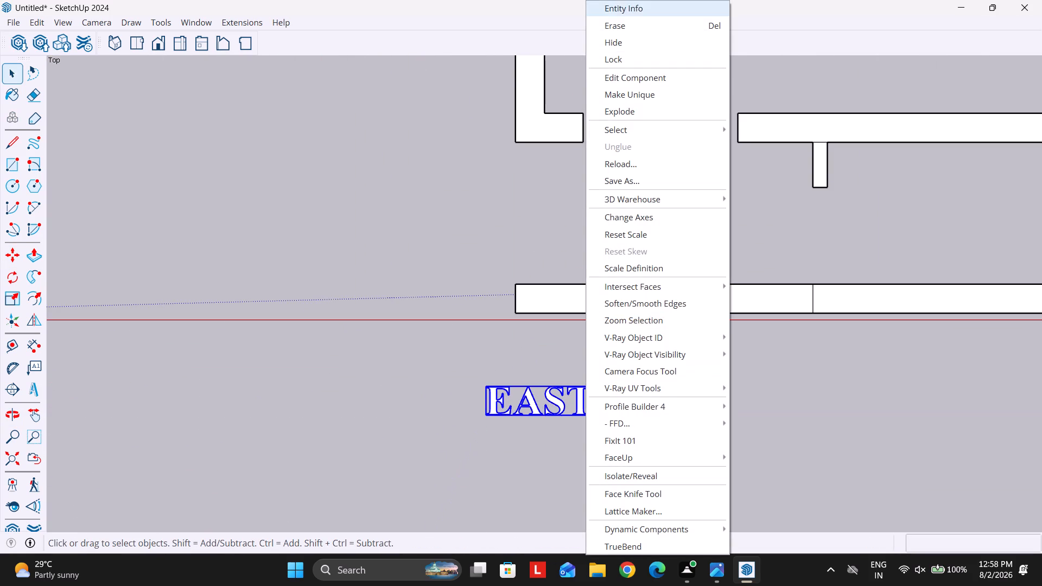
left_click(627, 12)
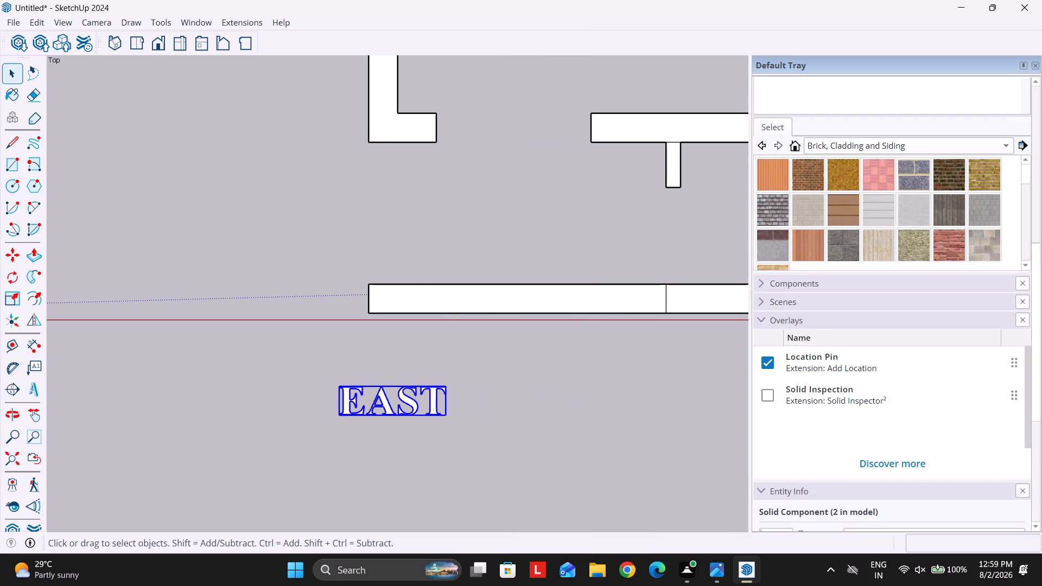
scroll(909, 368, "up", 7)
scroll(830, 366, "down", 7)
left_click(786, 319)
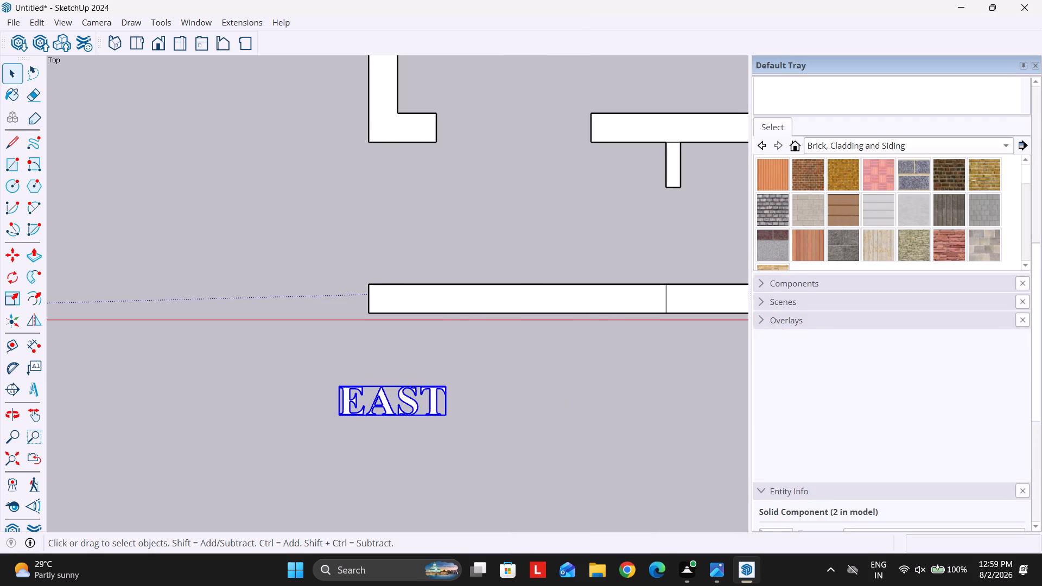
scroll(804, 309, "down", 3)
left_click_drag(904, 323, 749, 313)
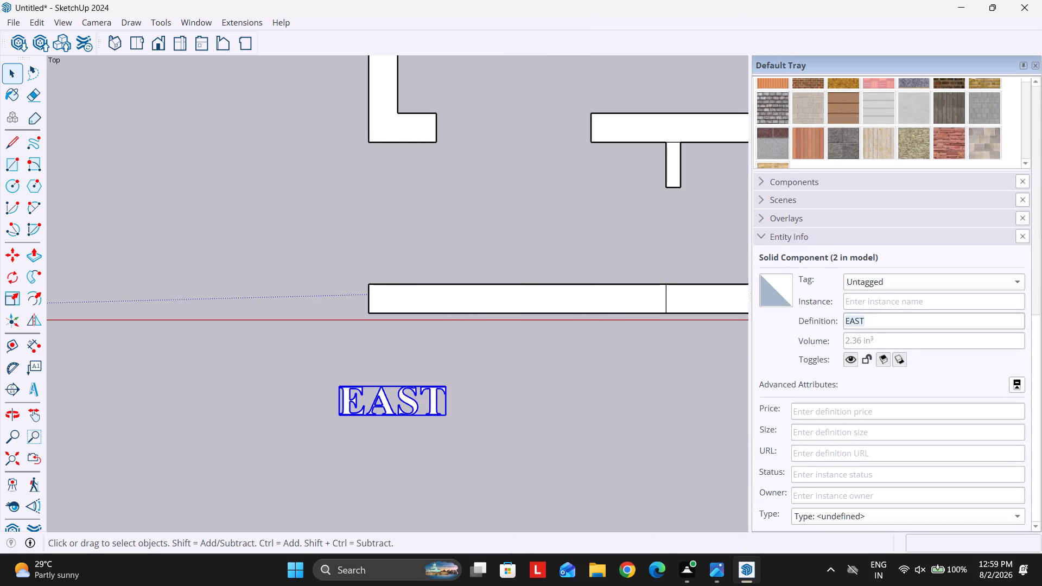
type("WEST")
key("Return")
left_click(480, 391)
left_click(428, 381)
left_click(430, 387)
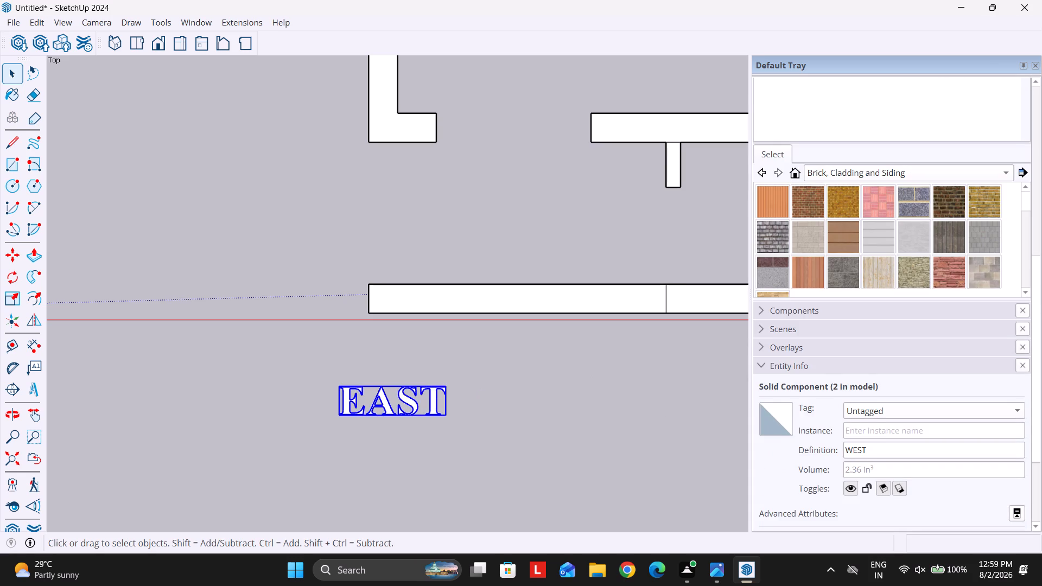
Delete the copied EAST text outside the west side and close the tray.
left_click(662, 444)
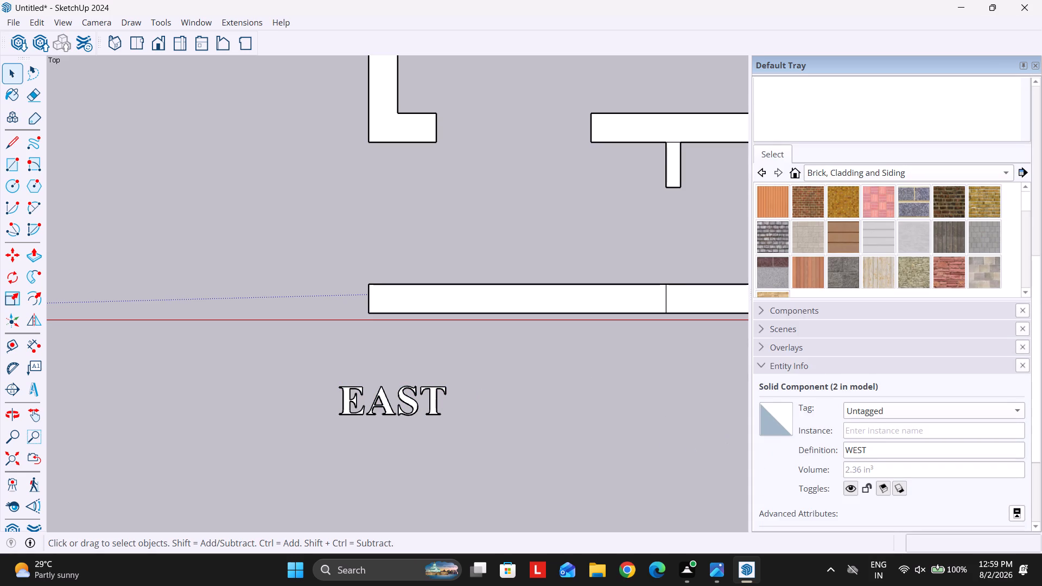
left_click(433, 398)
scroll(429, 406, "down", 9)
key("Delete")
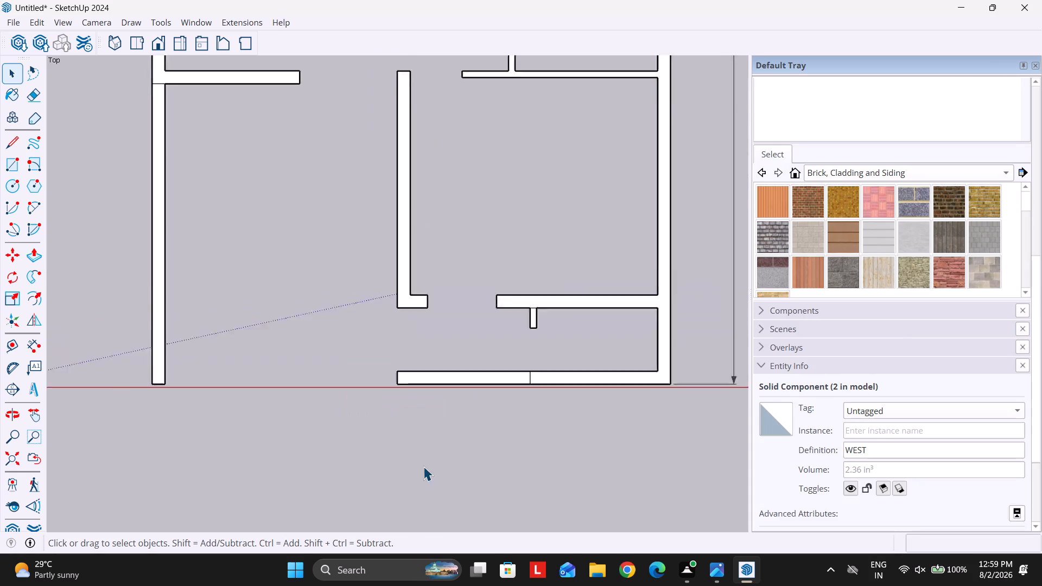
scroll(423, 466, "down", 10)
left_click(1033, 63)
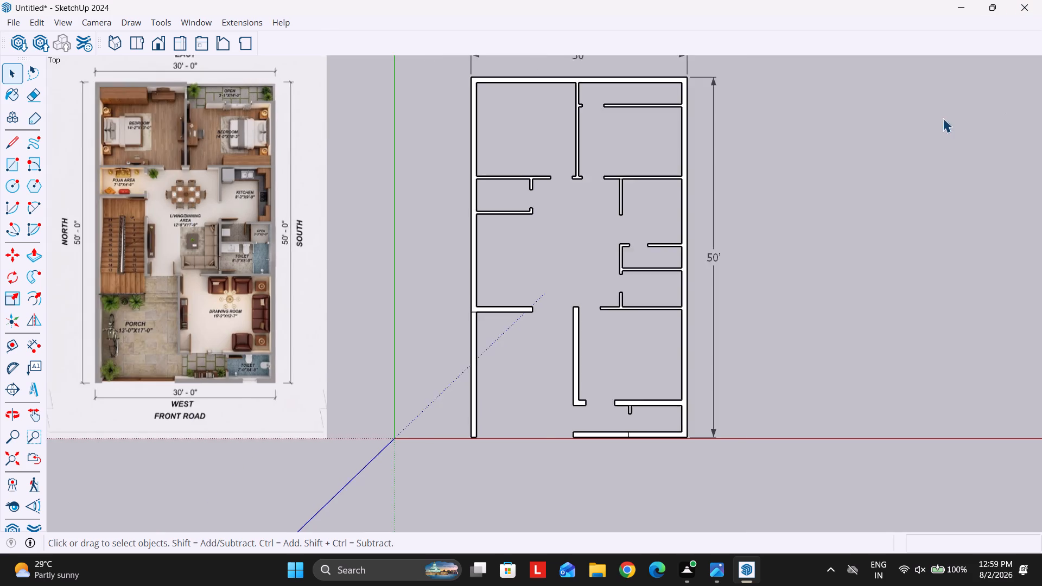
Delete the original EAST text above the 30' dimension, working in the top view.
scroll(509, 174, "down", 2)
middle_click_drag(519, 232, 511, 274)
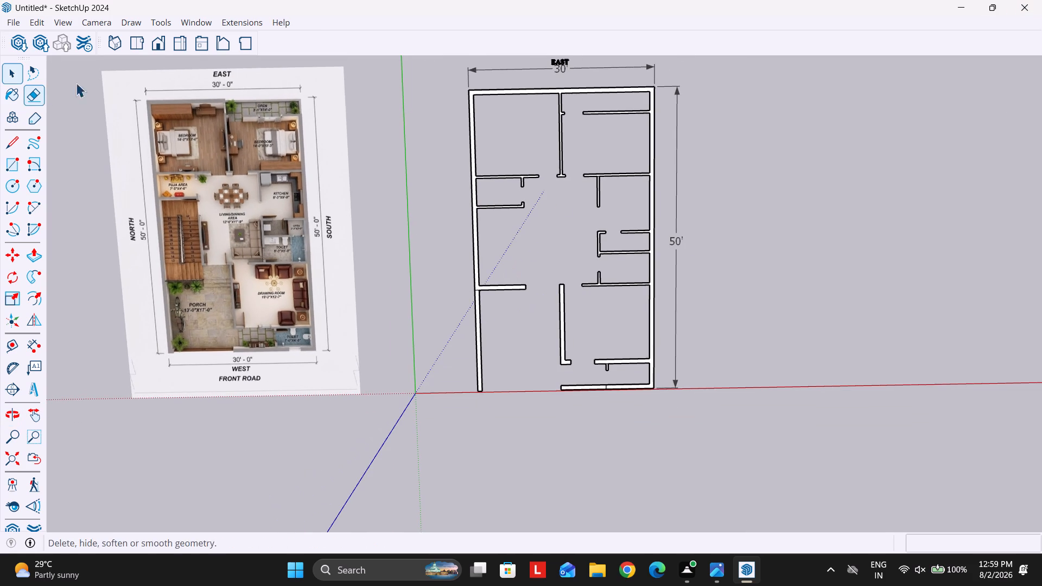
left_click(138, 44)
scroll(681, 114, "up", 9)
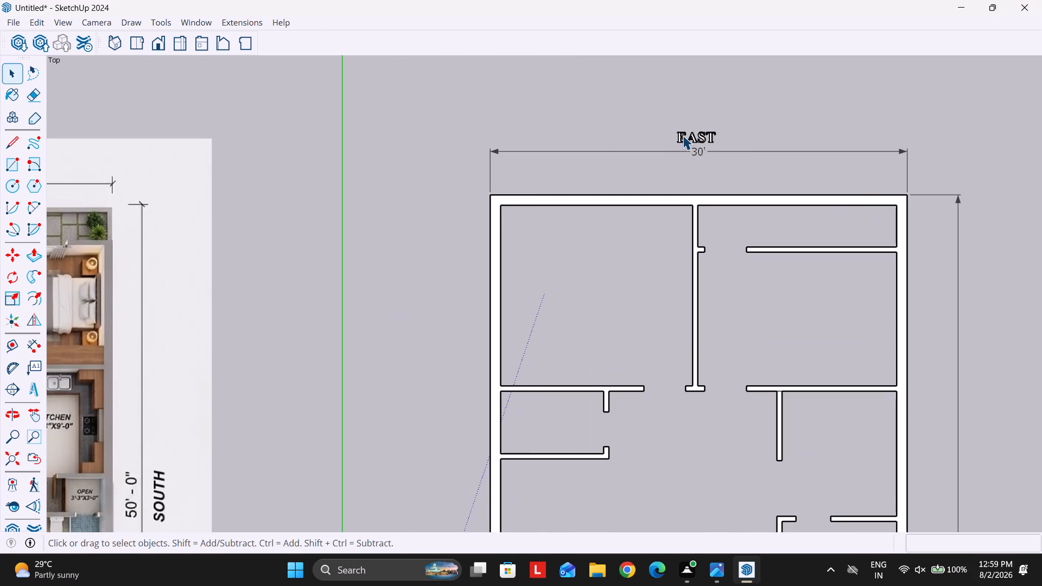
left_click(683, 135)
key("Delete")
Create the 3D text EAST with a height of 1' and place it centred just outside the east wall's 30' dimension.
scroll(533, 162, "down", 8)
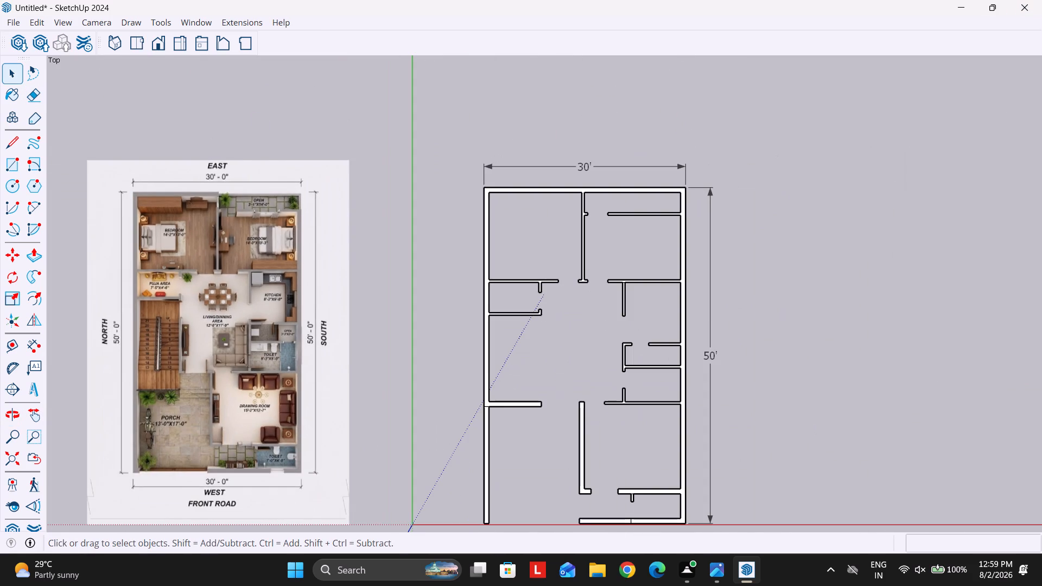
left_click(46, 396)
left_click(38, 388)
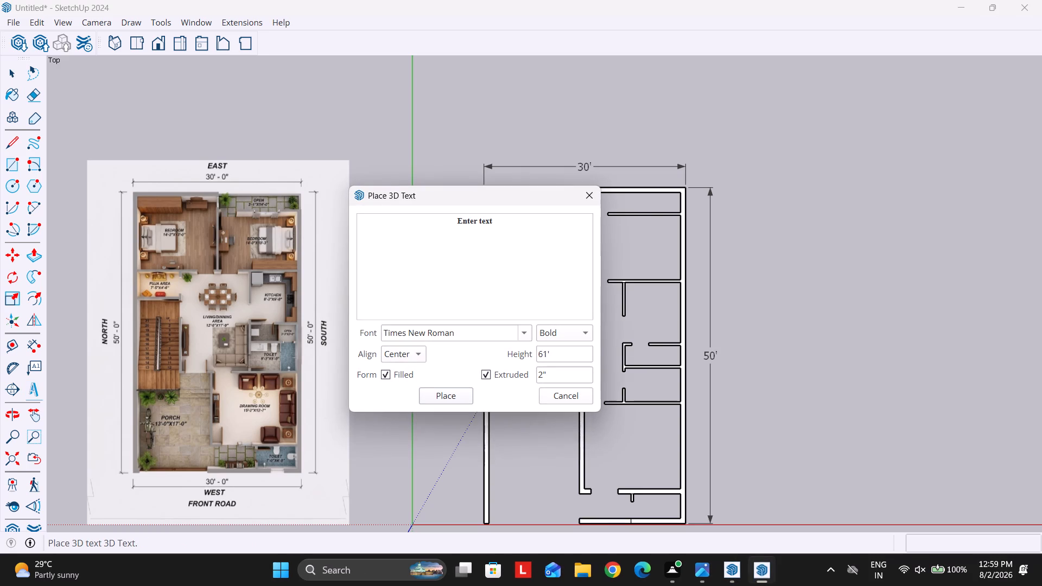
left_click_drag(523, 221, 272, 201)
key("e")
type("AST")
left_click_drag(562, 359, 517, 353)
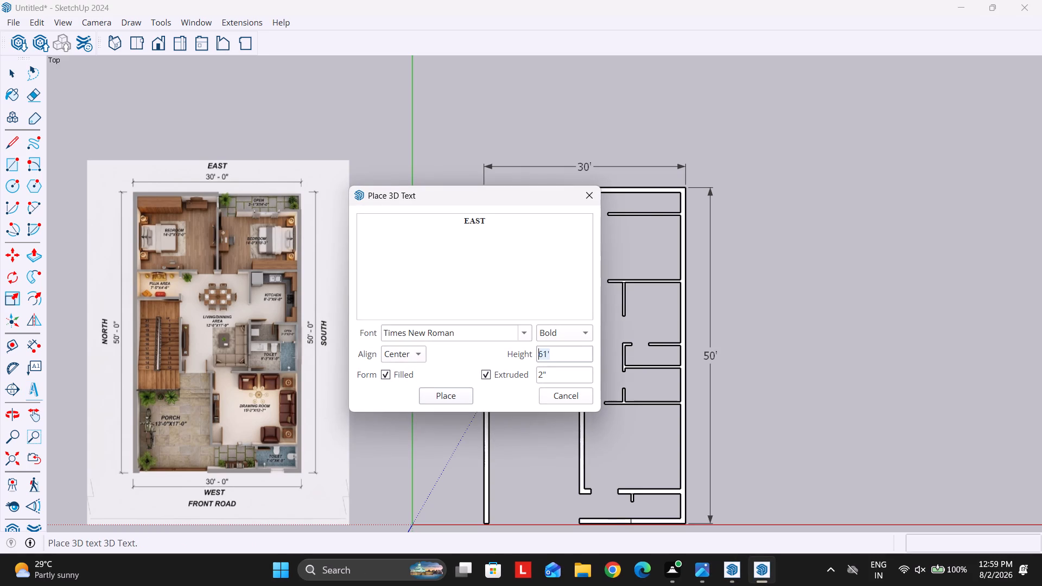
type("1'")
left_click(447, 397)
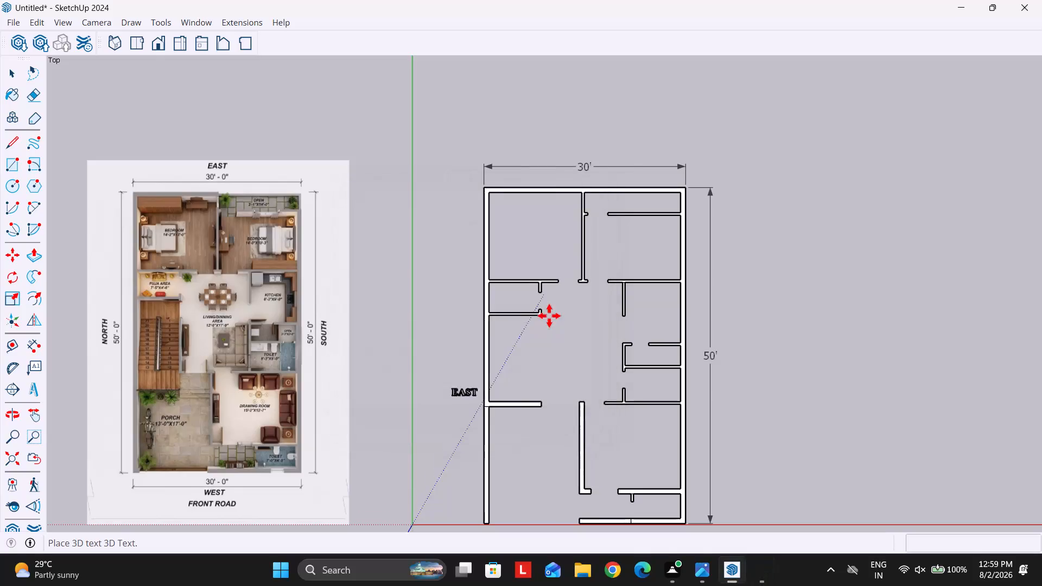
scroll(586, 149, "up", 9)
left_click(584, 159)
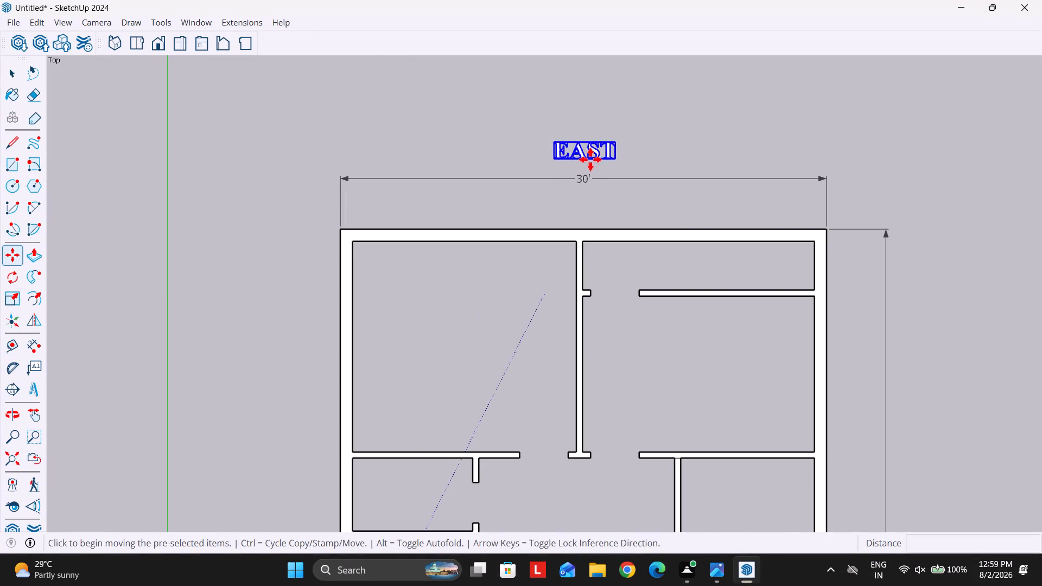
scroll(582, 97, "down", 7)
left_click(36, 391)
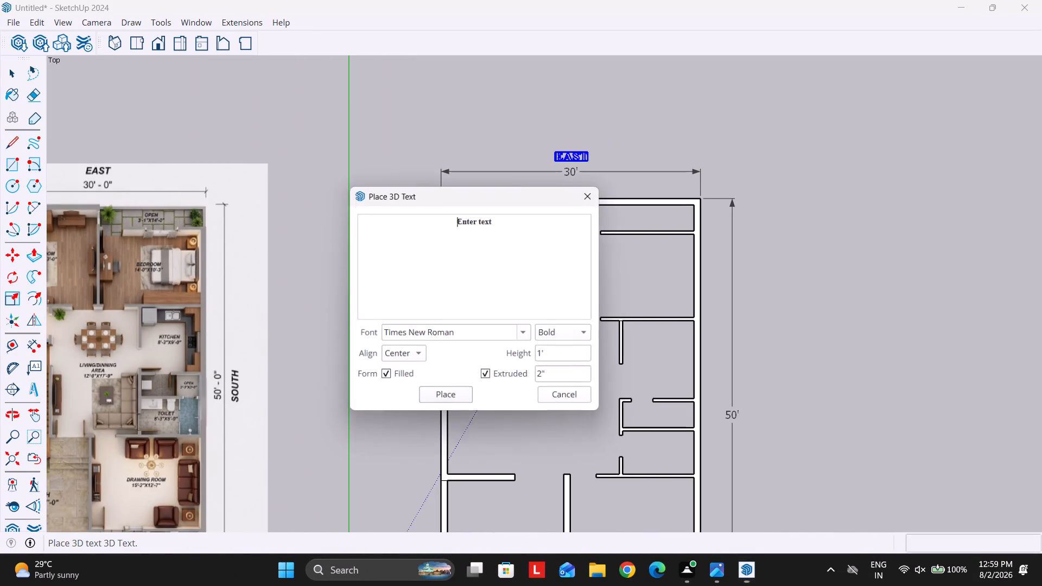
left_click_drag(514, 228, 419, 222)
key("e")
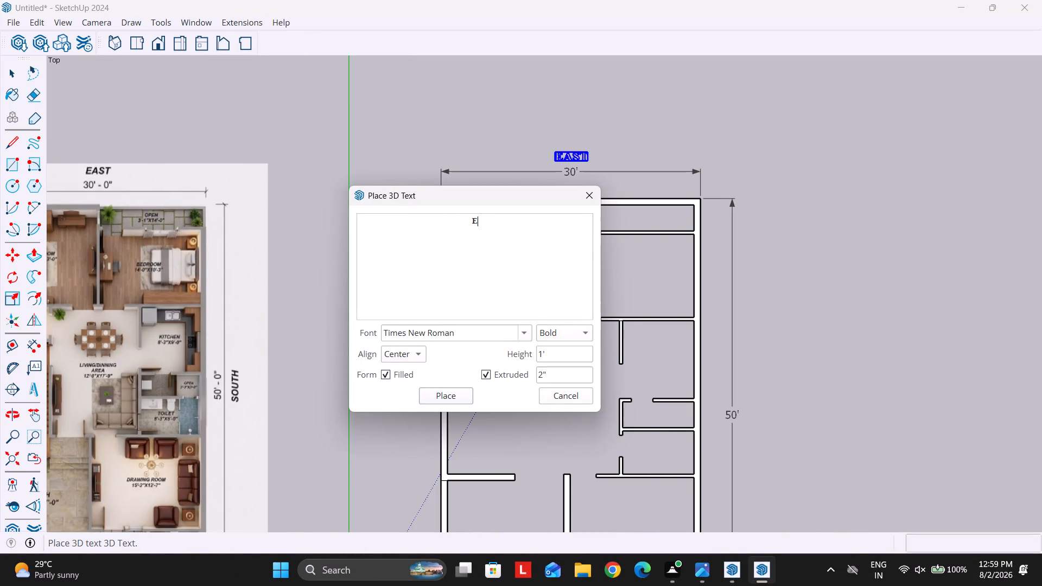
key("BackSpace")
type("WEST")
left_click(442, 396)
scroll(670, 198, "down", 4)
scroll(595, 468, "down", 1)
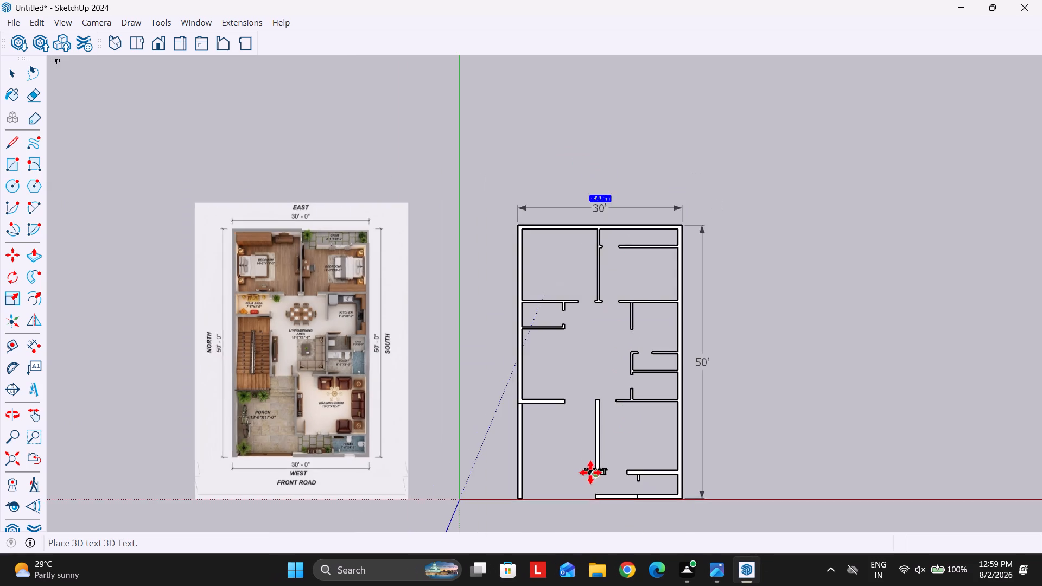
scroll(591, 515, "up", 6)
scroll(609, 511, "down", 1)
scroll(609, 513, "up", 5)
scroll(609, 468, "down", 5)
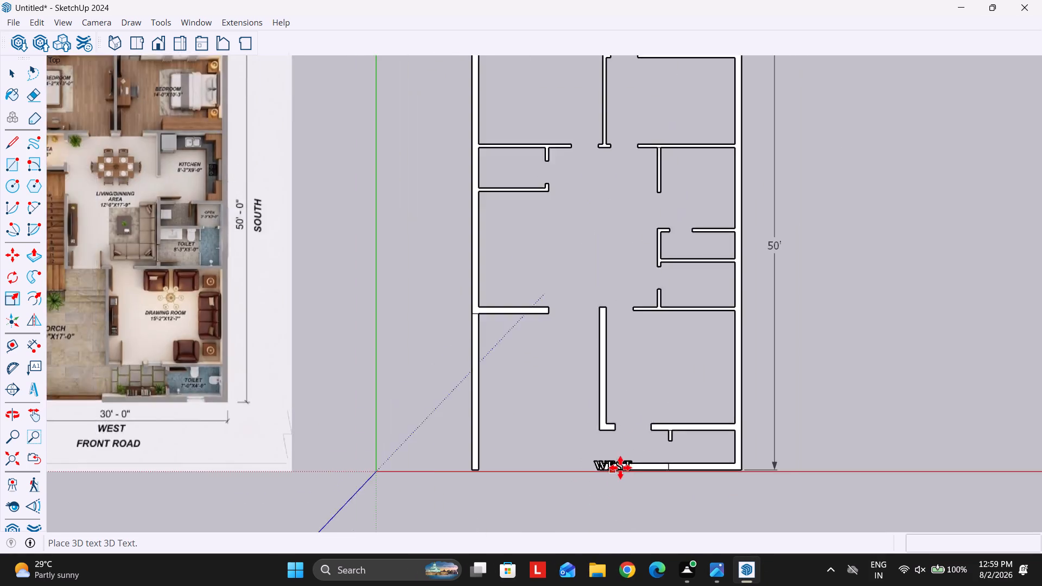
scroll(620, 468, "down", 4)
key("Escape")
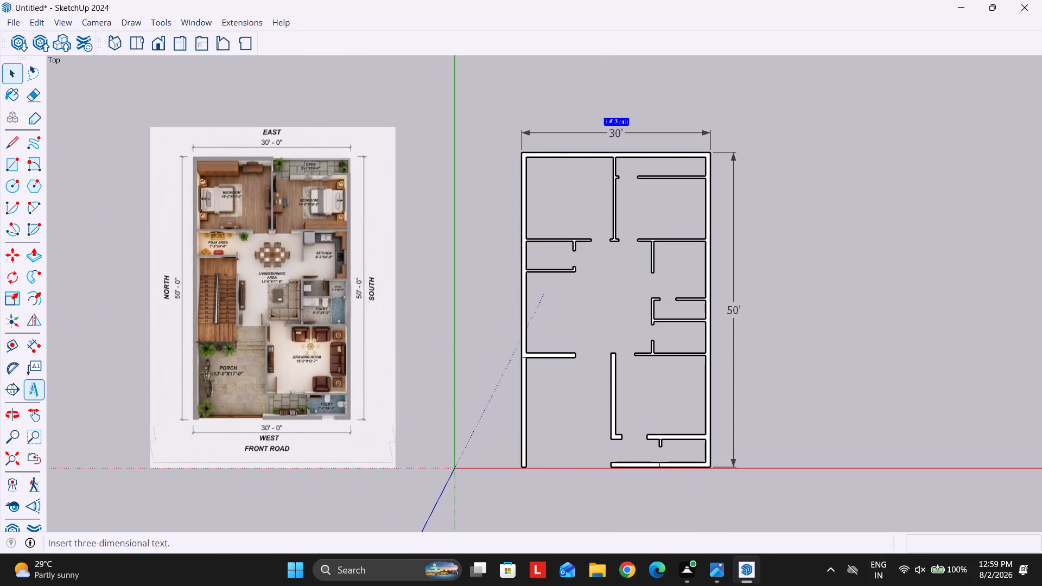
Create the two-line 3D text WEST / FRONT ROAD with a height of 1' and place it just outside the west wall.
left_click(37, 391)
left_click_drag(532, 222, 351, 221)
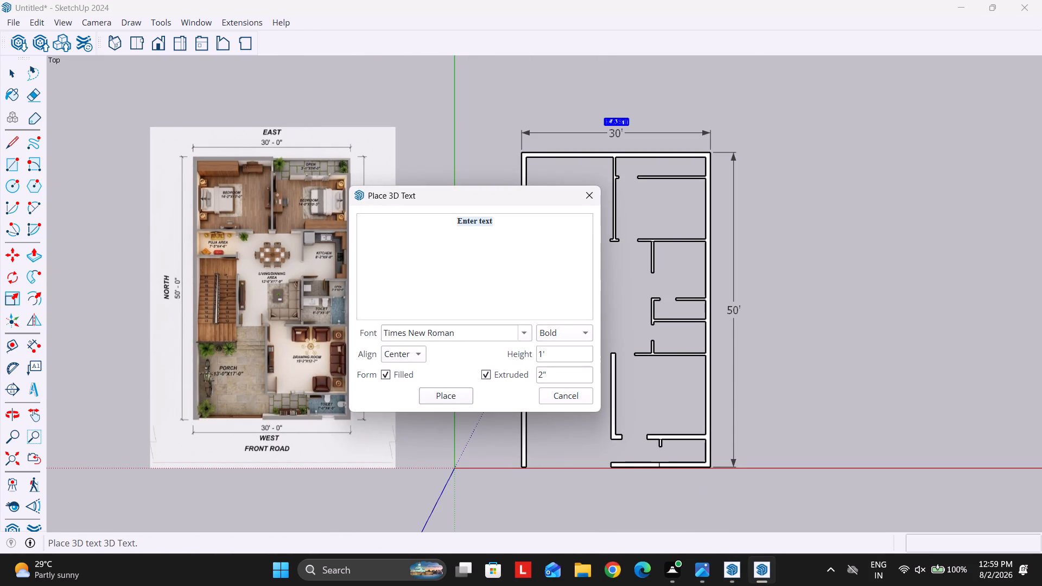
type("WEST")
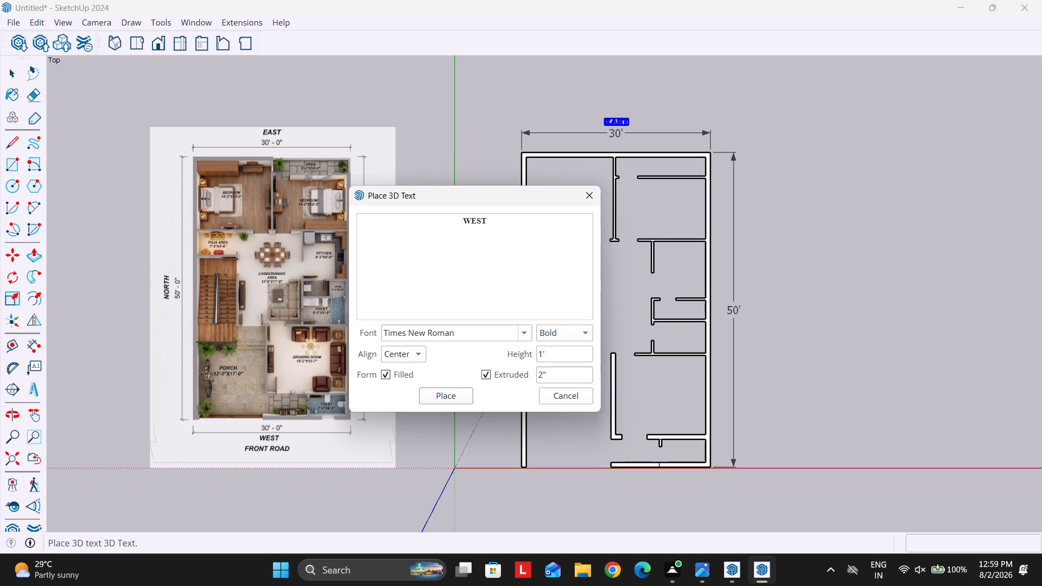
key("Return")
type("FRONT ROAD")
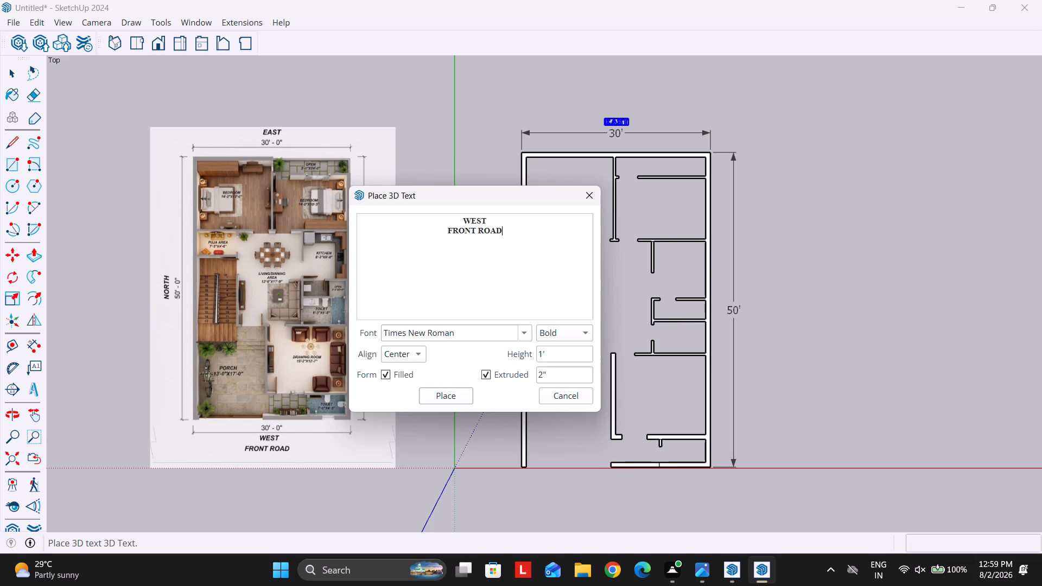
left_click(436, 387)
scroll(517, 261, "down", 4)
scroll(575, 417, "up", 9)
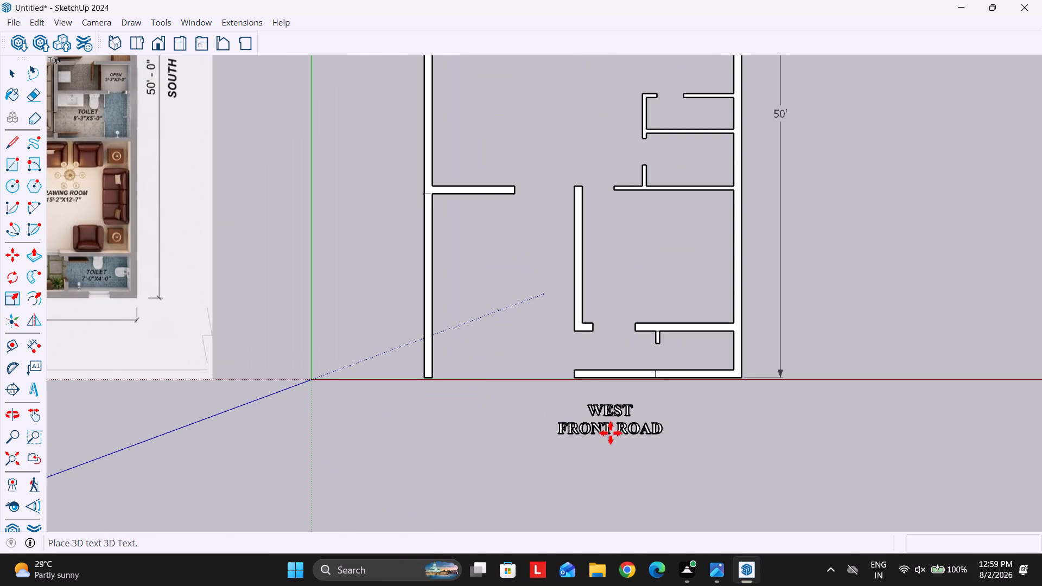
left_click(590, 424)
scroll(617, 466, "down", 7)
key("Escape")
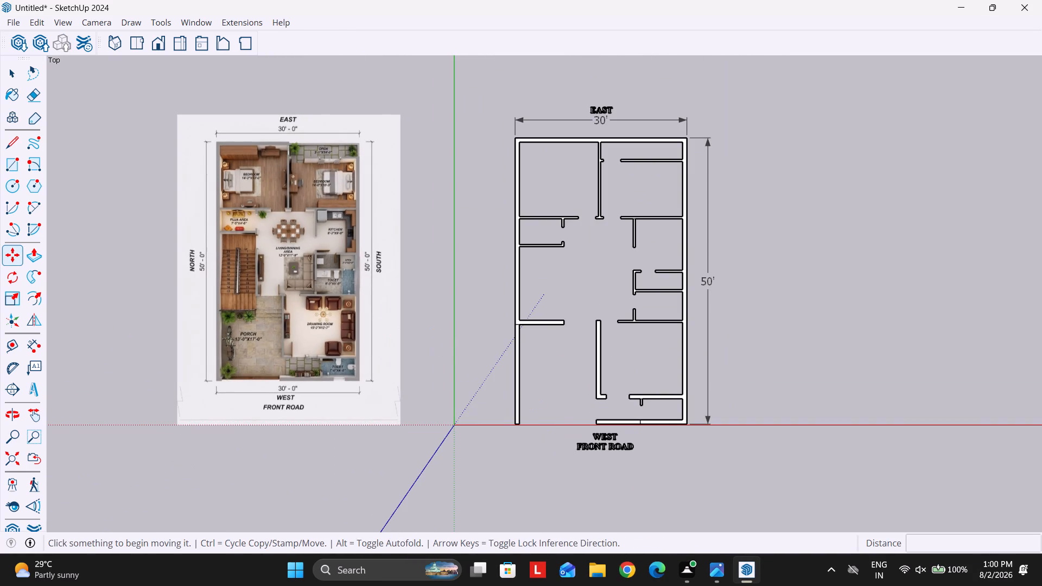
Create the 3D text NORTH with a height of 1' and place it outside the middle of the north wall.
left_click(31, 394)
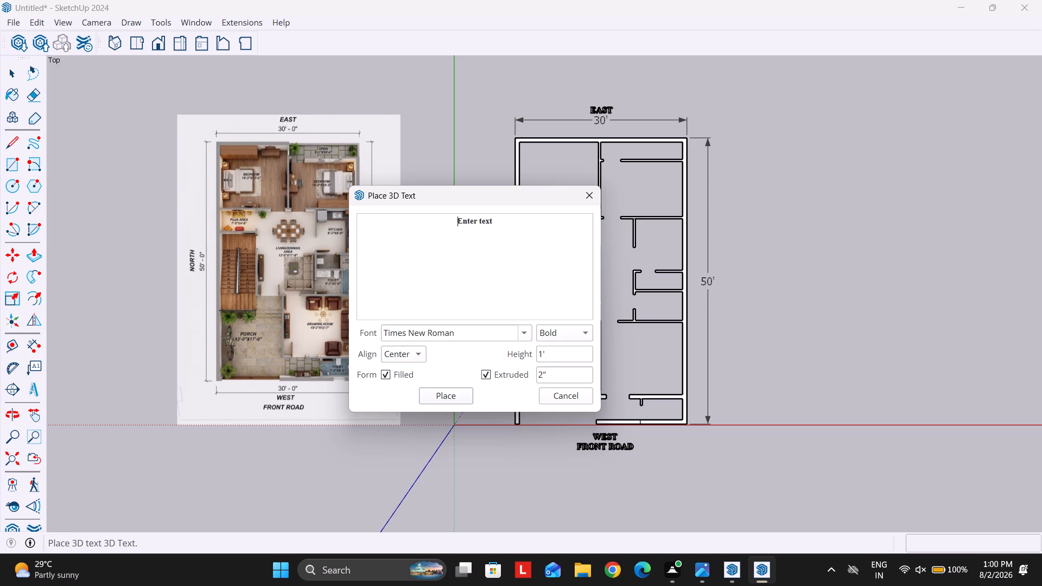
left_click_drag(503, 226, 407, 210)
type("NORTH")
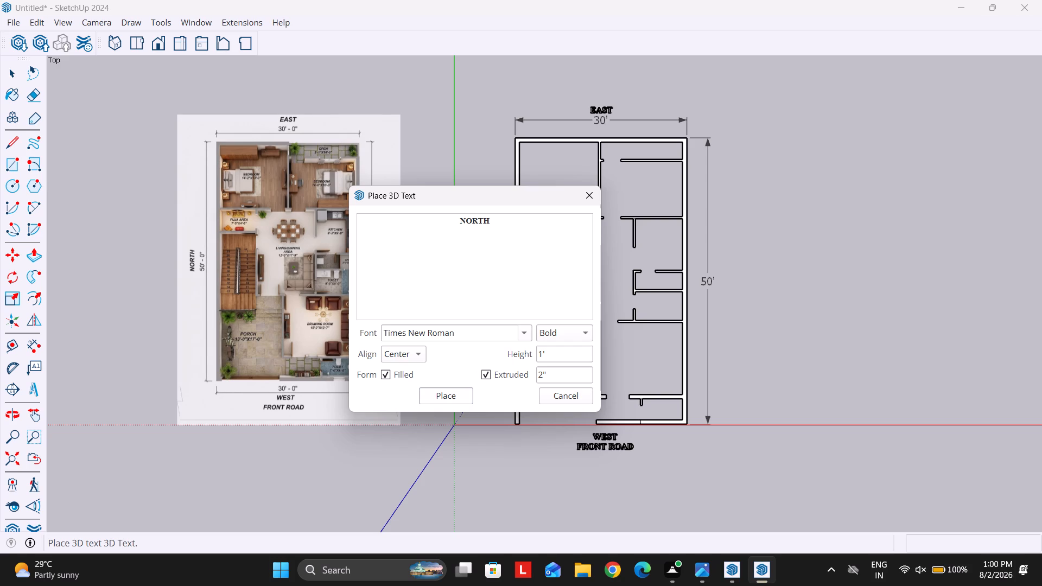
left_click(446, 397)
scroll(473, 273, "up", 4)
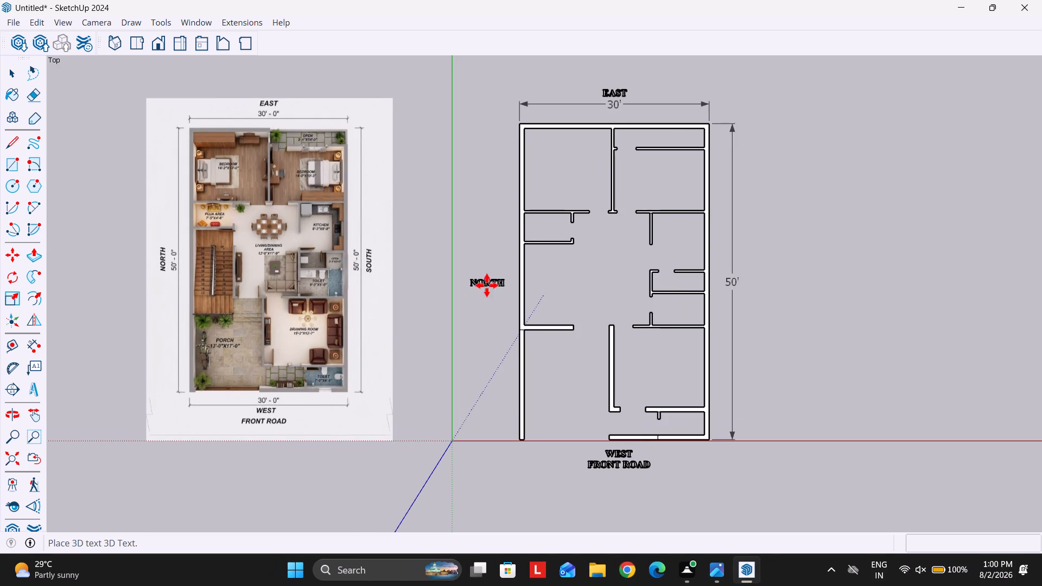
scroll(487, 285, "up", 1)
left_click(493, 281)
Rotate the NORTH text 90° about the vertical axis so it runs parallel to the north wall.
key("w")
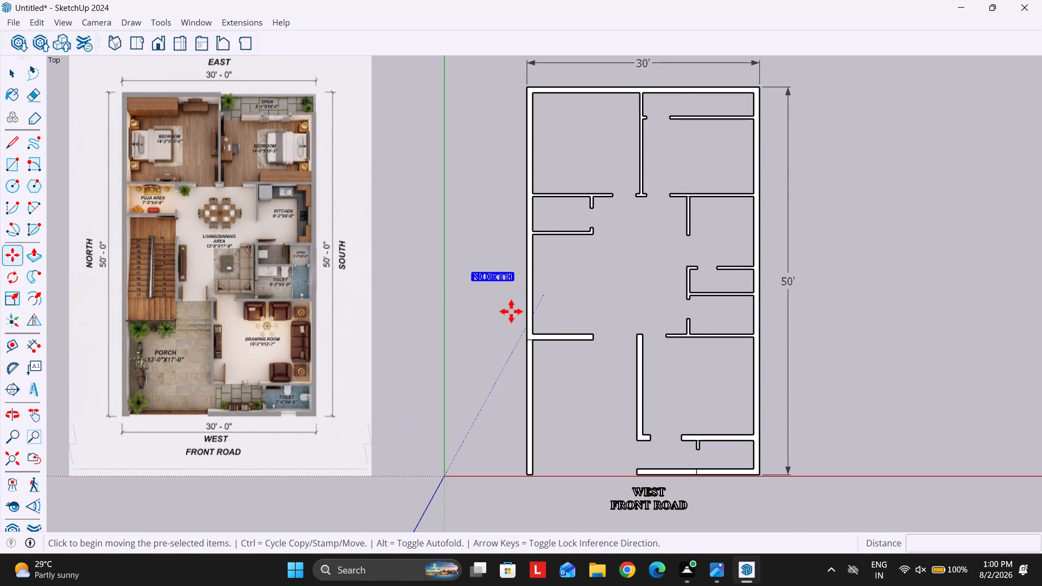
key("q")
scroll(504, 291, "up", 4)
key("Up")
left_click(478, 266)
left_click(516, 269)
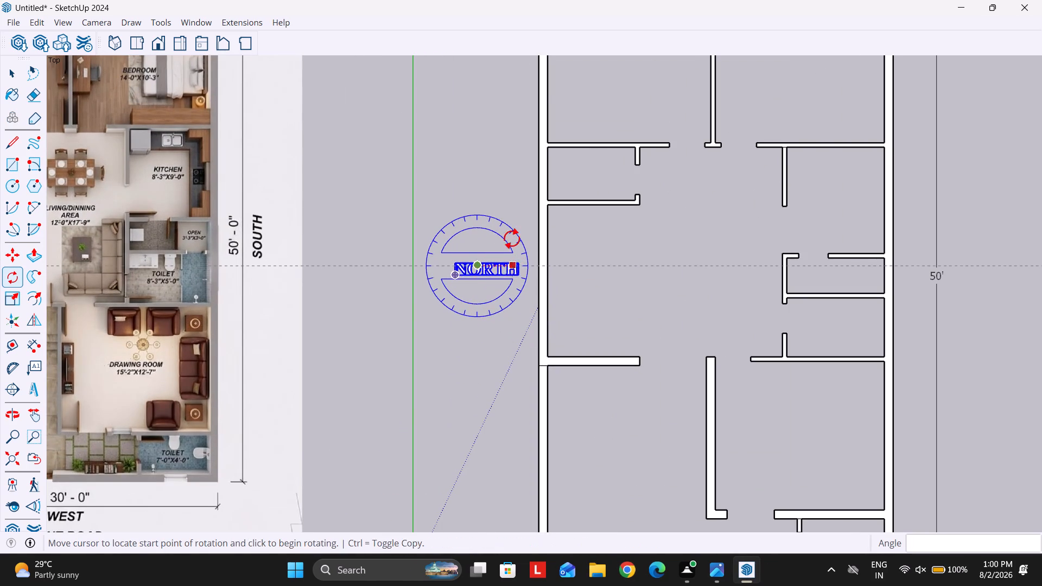
type("90")
key("Return")
Move the rotated NORTH text closer to the north wall.
scroll(494, 286, "up", 2)
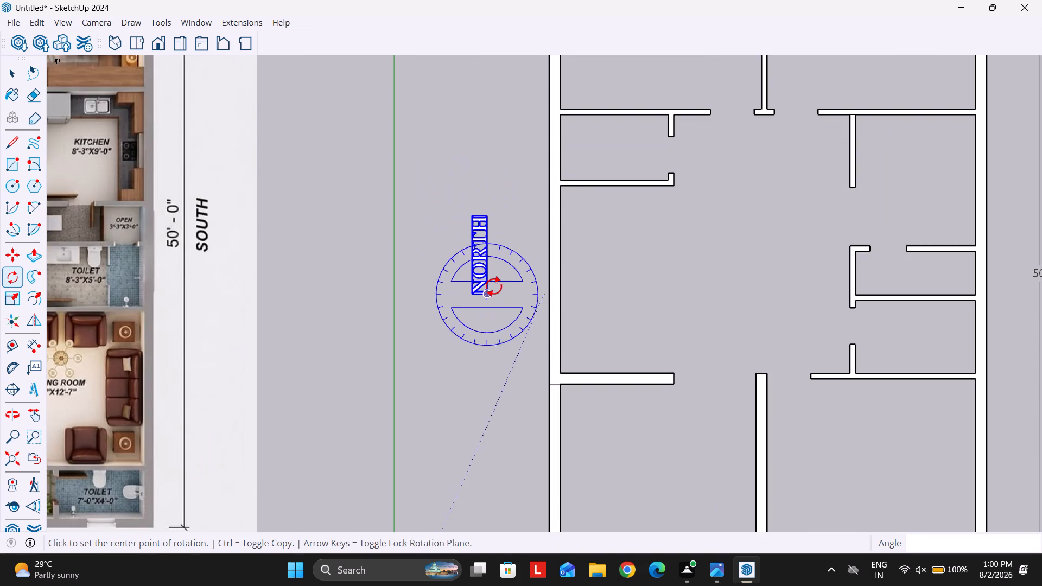
key("m")
left_click(492, 289)
left_click(520, 288)
Create the 3D text SOUTH with a height of 1' and place it just outside the south side's 50' dimension.
scroll(461, 250, "down", 5)
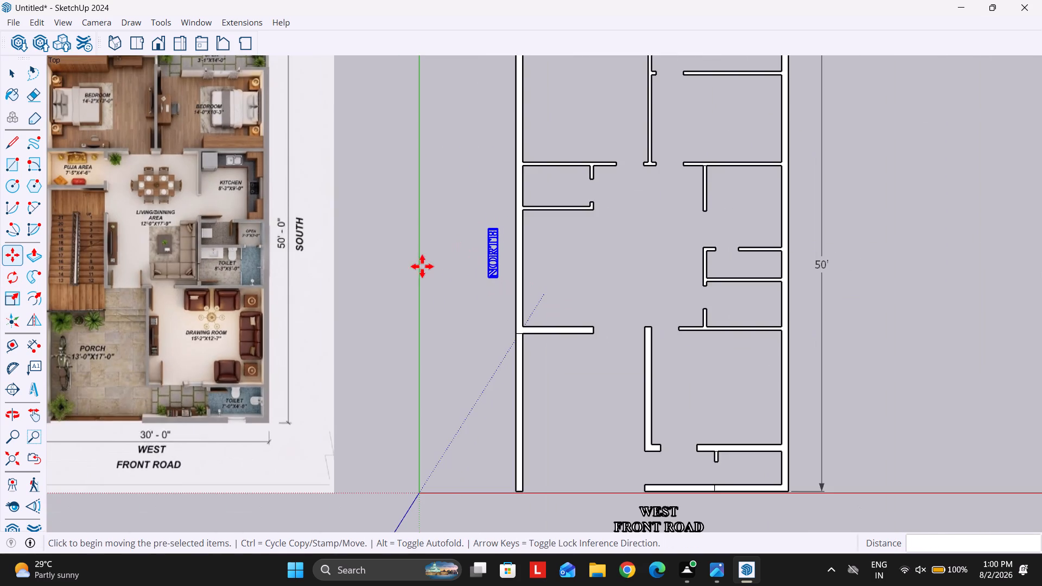
scroll(344, 314, "down", 4)
scroll(319, 237, "up", 3)
scroll(434, 307, "down", 3)
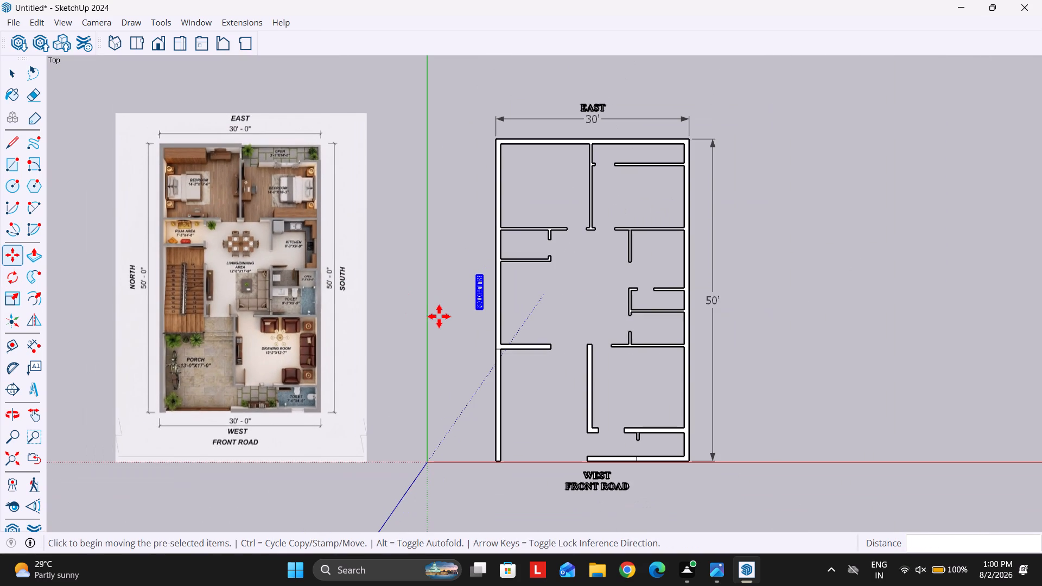
left_click(39, 392)
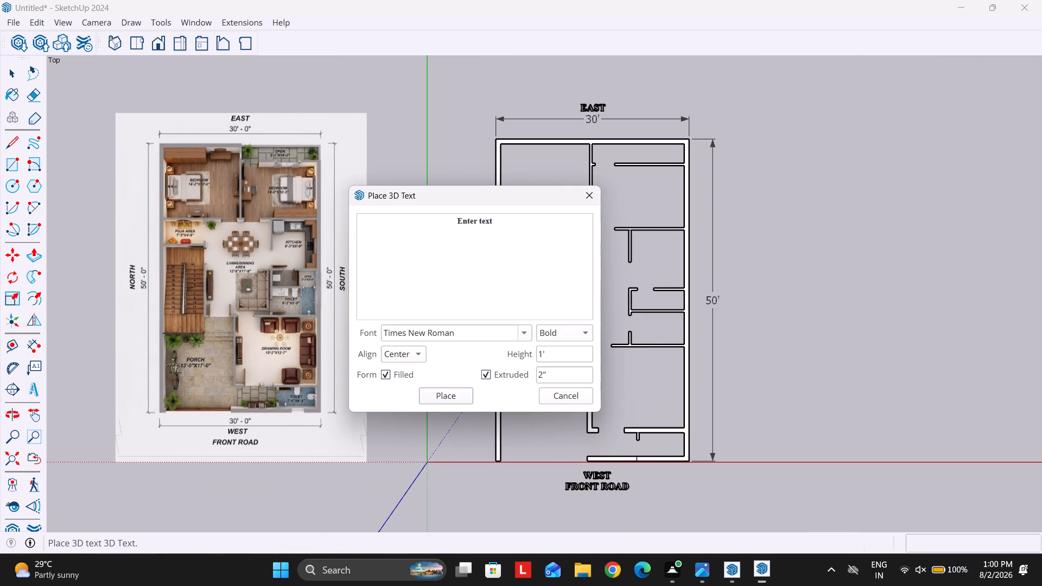
left_click_drag(523, 228, 433, 217)
type("SOUTH")
left_click(444, 398)
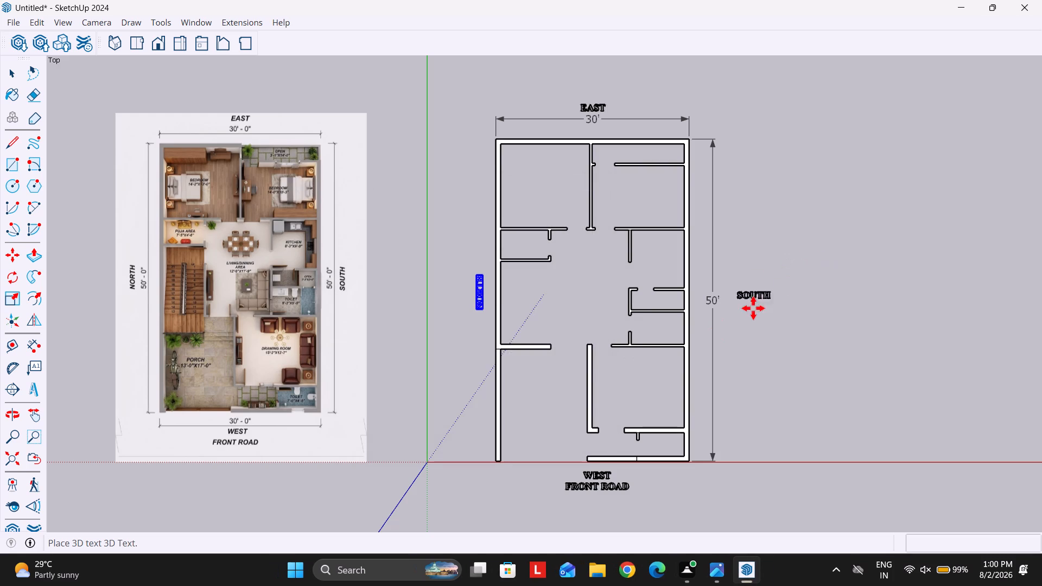
left_click(745, 301)
key("Escape")
Rotate the SOUTH text 90° about the vertical axis to align with the 50' dimension, and clear the selection.
scroll(759, 297, "up", 3)
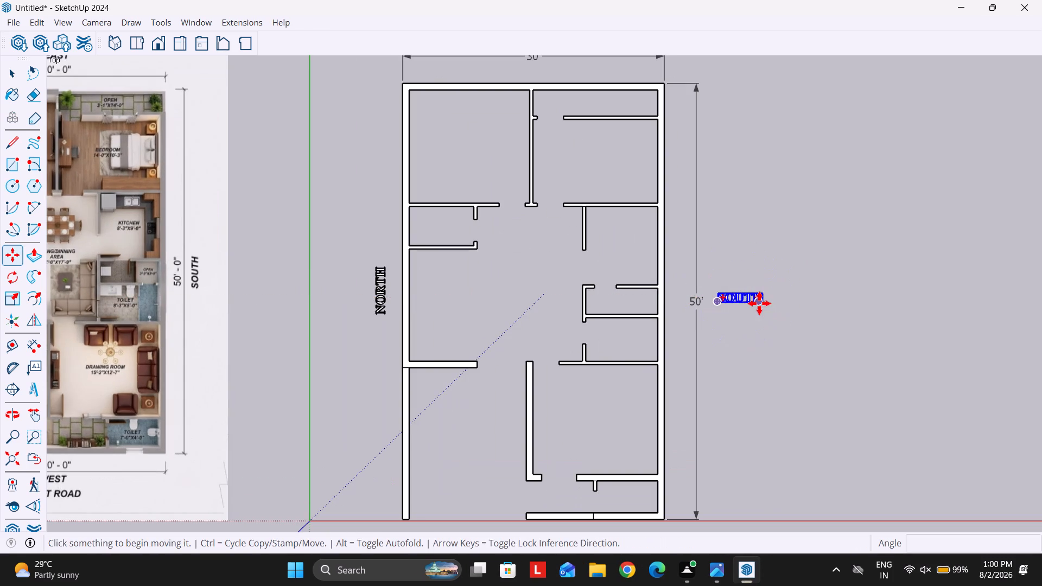
left_click(728, 298)
left_click(728, 301)
scroll(745, 304, "up", 1)
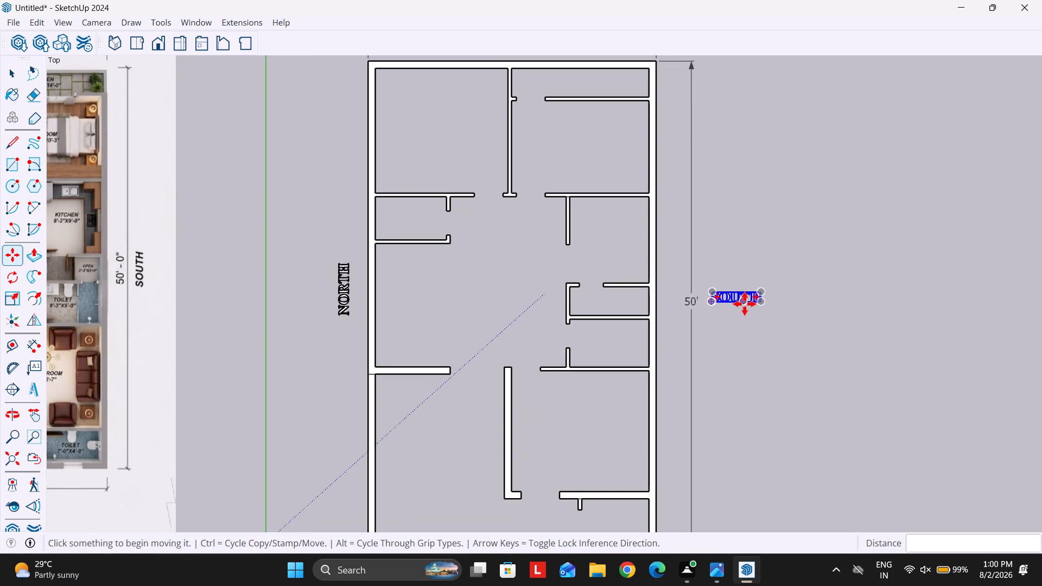
key("q")
scroll(740, 304, "up", 2)
key("Up")
left_click(713, 298)
left_click(770, 298)
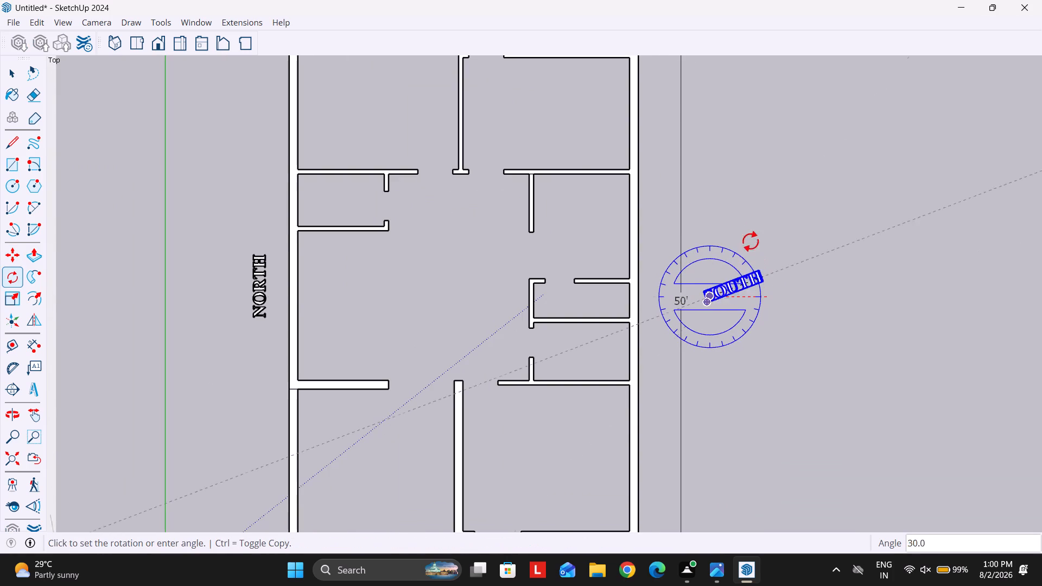
type("90")
key("Return")
scroll(725, 245, "down", 1)
middle_click_drag(763, 317, 765, 275)
key("space")
scroll(777, 285, "down", 5)
key("Escape")
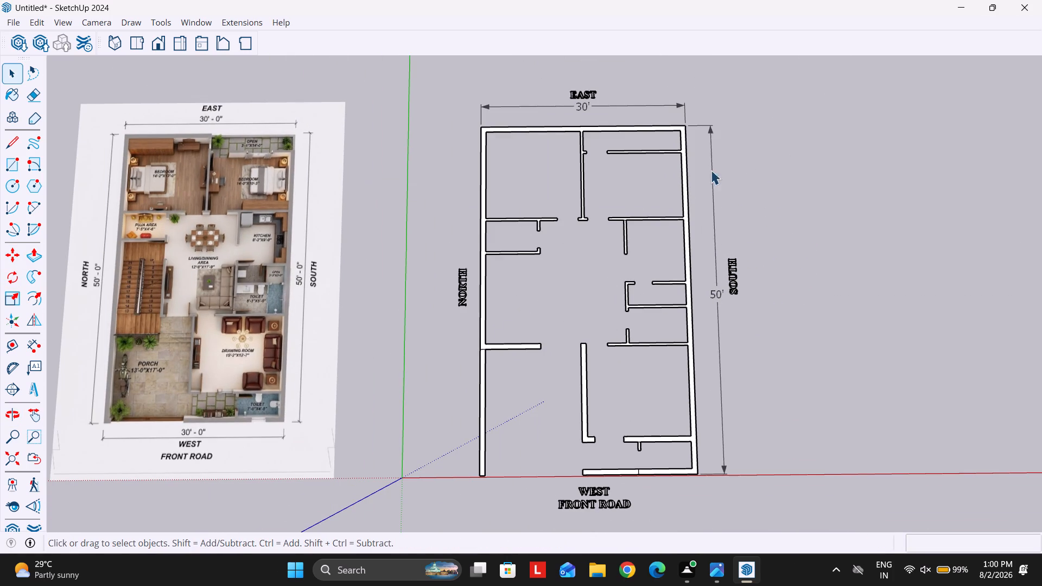
left_click(728, 114)
Push/Pull the connected main wall face, covering the outer walls and attached partitions, up 10'.
scroll(511, 151, "down", 3)
scroll(637, 244, "down", 5)
middle_click_drag(669, 320, 614, 308)
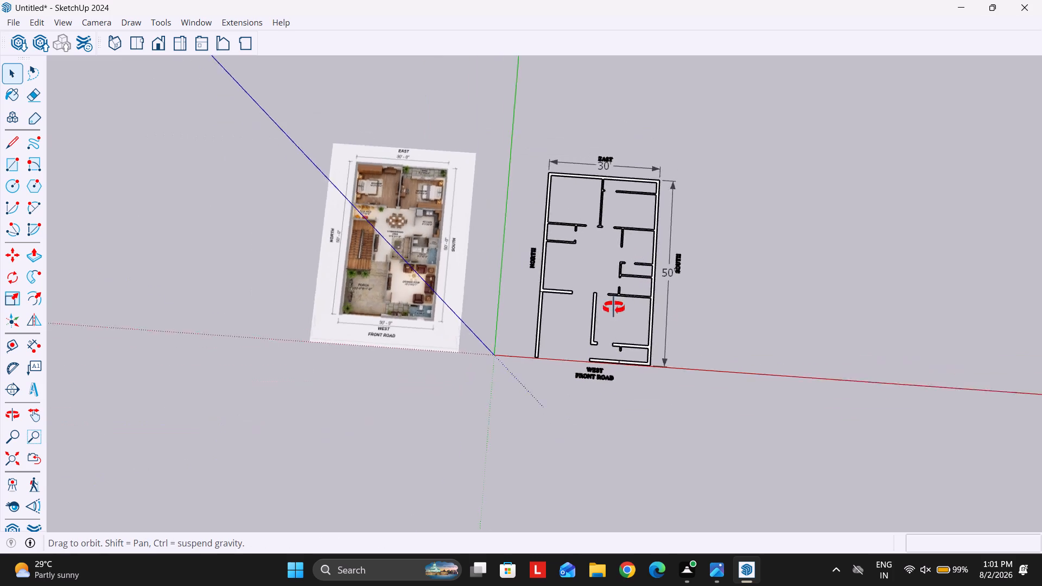
middle_click_drag(614, 308, 519, 81)
middle_click_drag(715, 487, 612, 469)
scroll(598, 392, "up", 5)
middle_click_drag(577, 371, 617, 376)
scroll(605, 305, "up", 3)
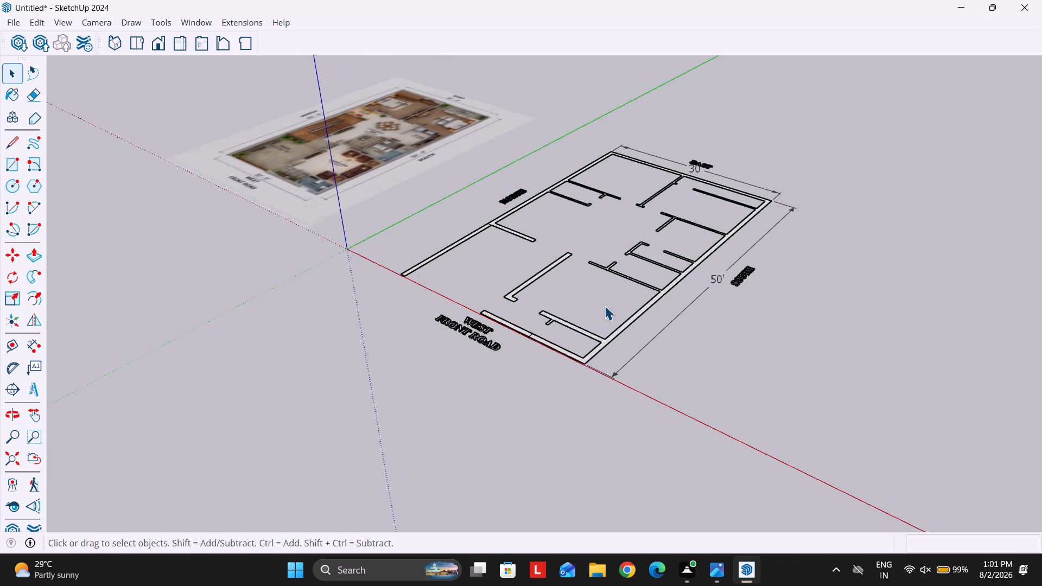
scroll(605, 305, "up", 2)
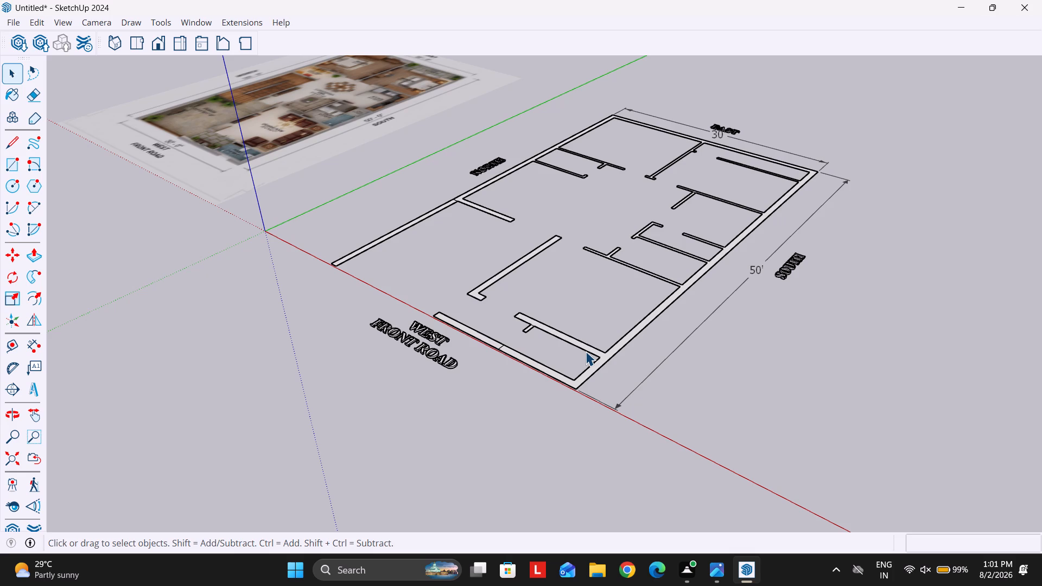
key("p")
scroll(601, 366, "up", 2)
left_click(603, 360)
type("10'")
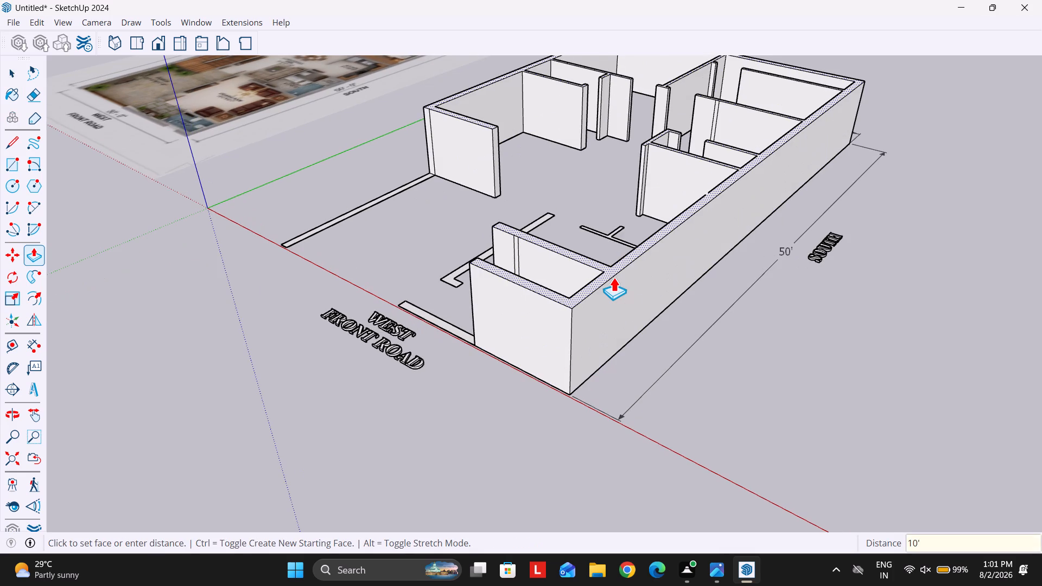
key("Return")
Push/Pull the porch's wall strip on the north side up 5'.
scroll(633, 364, "down", 2)
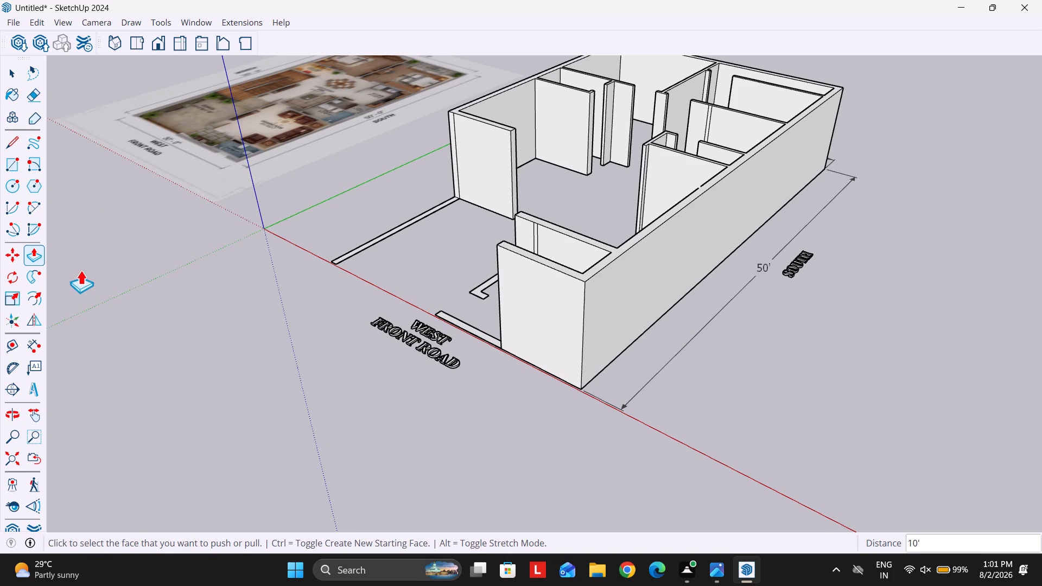
scroll(128, 303, "down", 1)
scroll(471, 398, "down", 9)
middle_click_drag(425, 340, 636, 322)
scroll(511, 321, "up", 4)
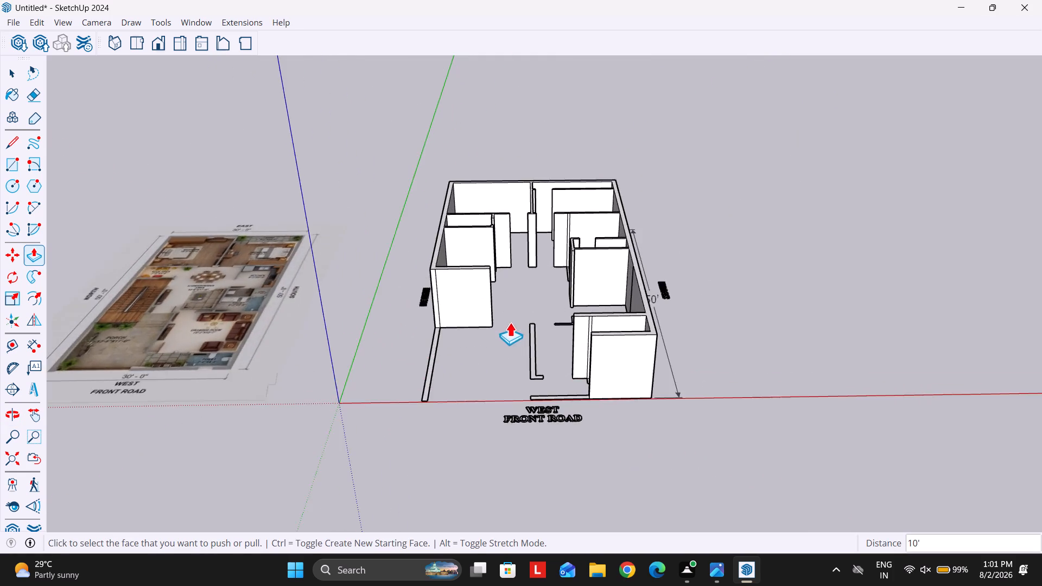
scroll(510, 322, "up", 4)
left_click(414, 385)
type("5'")
key("Return")
Raise the wall between the porch and drawing room and the remaining west front wall segment to 10'.
left_click(577, 378)
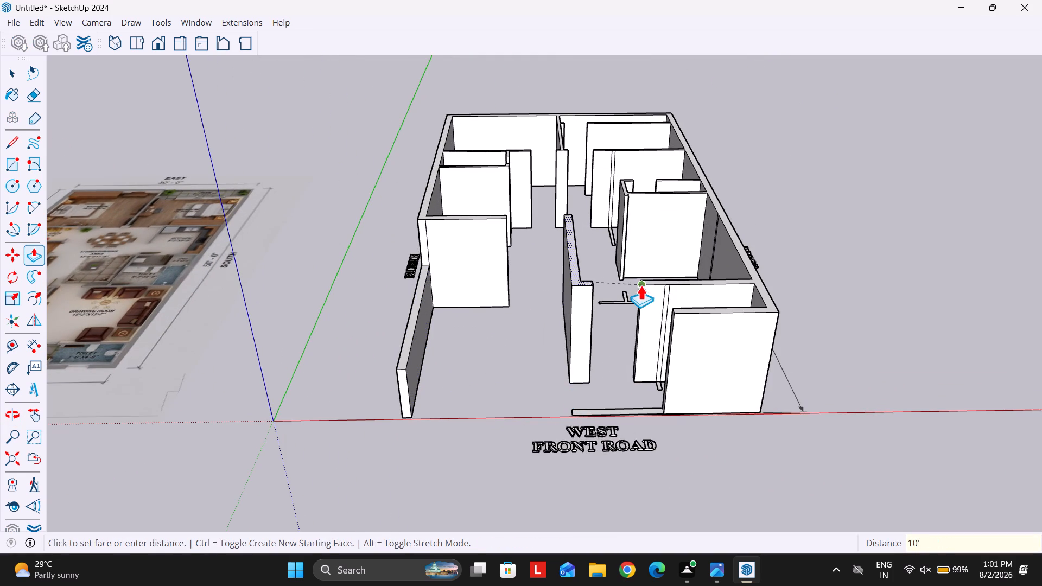
left_click(640, 285)
double_click(617, 413)
middle_click_drag(593, 360, 713, 514)
scroll(659, 324, "up", 2)
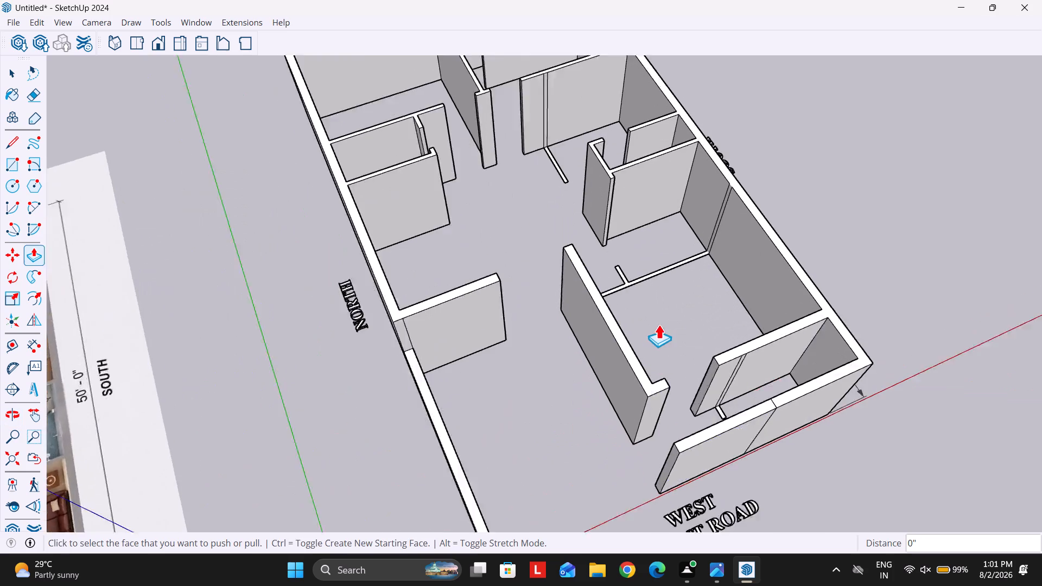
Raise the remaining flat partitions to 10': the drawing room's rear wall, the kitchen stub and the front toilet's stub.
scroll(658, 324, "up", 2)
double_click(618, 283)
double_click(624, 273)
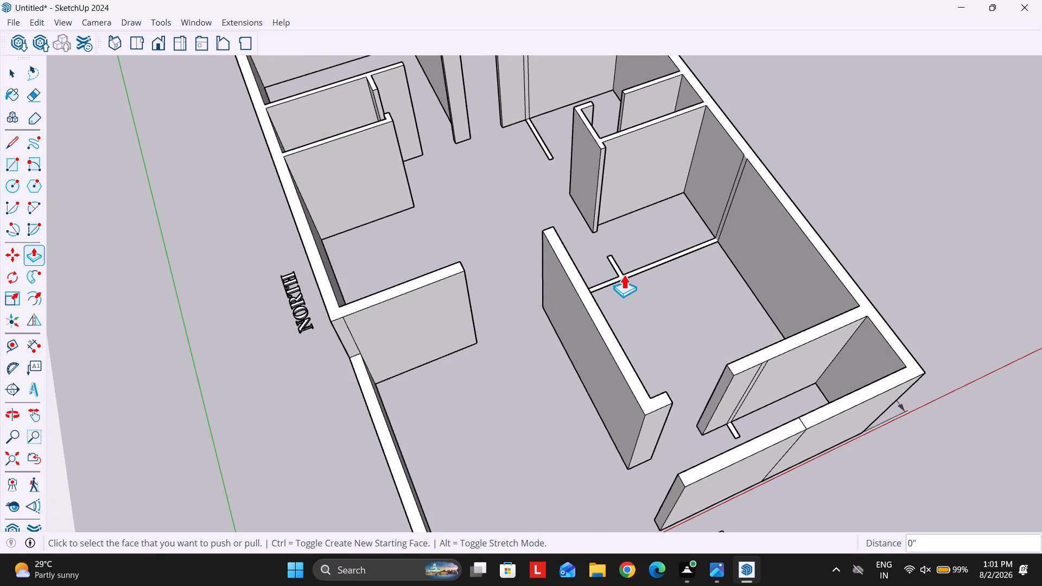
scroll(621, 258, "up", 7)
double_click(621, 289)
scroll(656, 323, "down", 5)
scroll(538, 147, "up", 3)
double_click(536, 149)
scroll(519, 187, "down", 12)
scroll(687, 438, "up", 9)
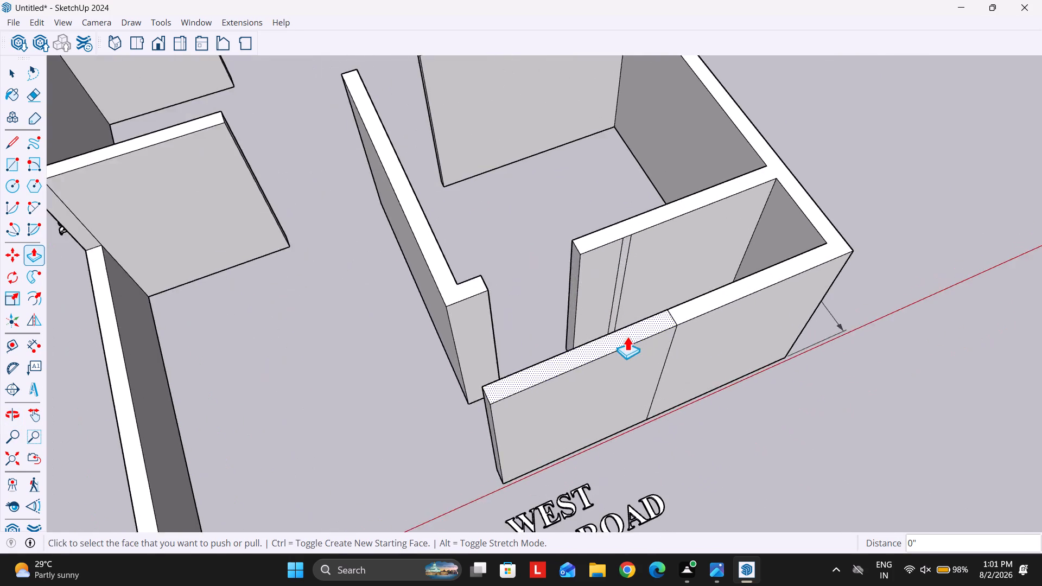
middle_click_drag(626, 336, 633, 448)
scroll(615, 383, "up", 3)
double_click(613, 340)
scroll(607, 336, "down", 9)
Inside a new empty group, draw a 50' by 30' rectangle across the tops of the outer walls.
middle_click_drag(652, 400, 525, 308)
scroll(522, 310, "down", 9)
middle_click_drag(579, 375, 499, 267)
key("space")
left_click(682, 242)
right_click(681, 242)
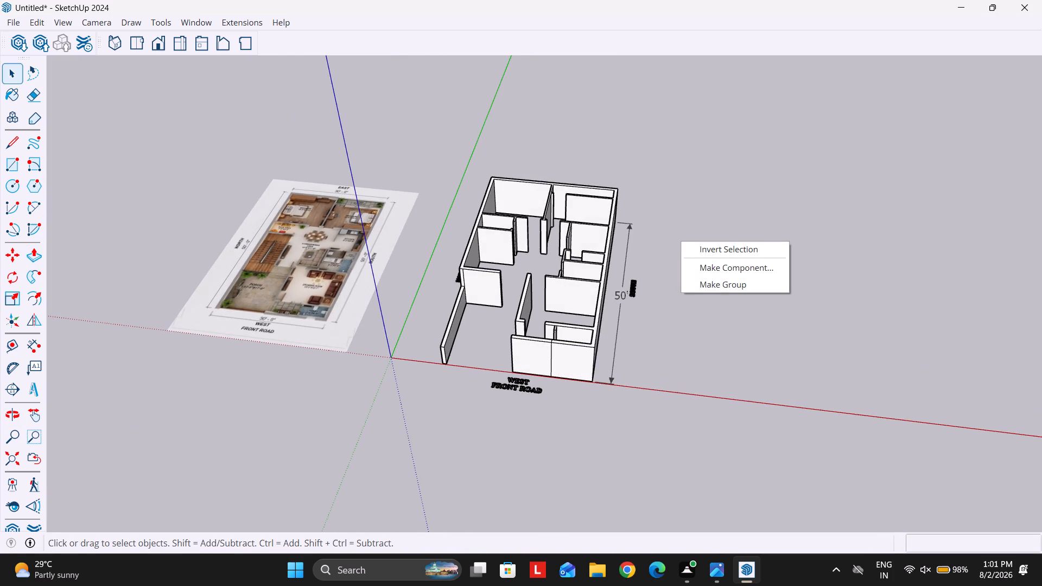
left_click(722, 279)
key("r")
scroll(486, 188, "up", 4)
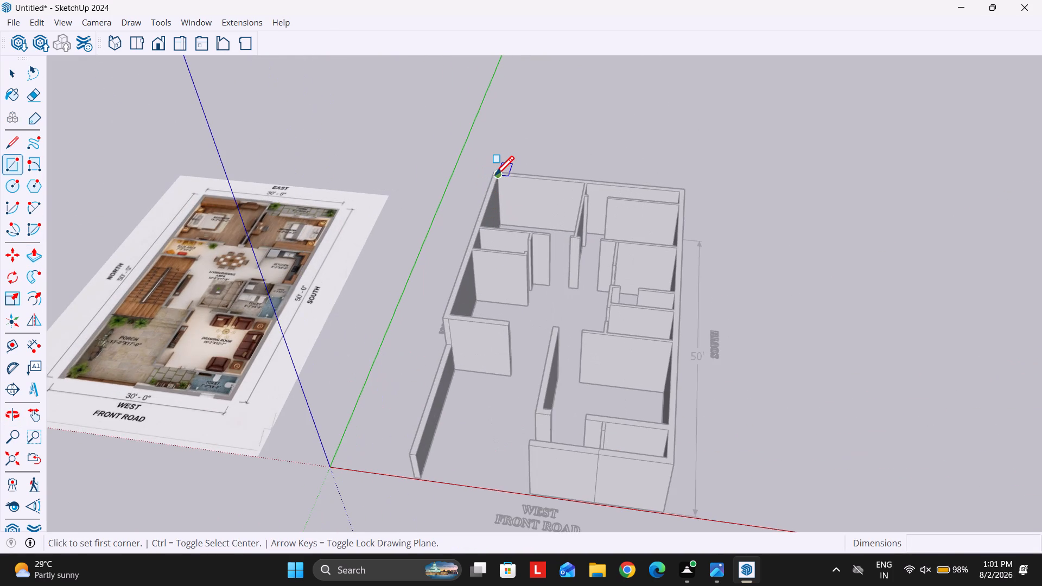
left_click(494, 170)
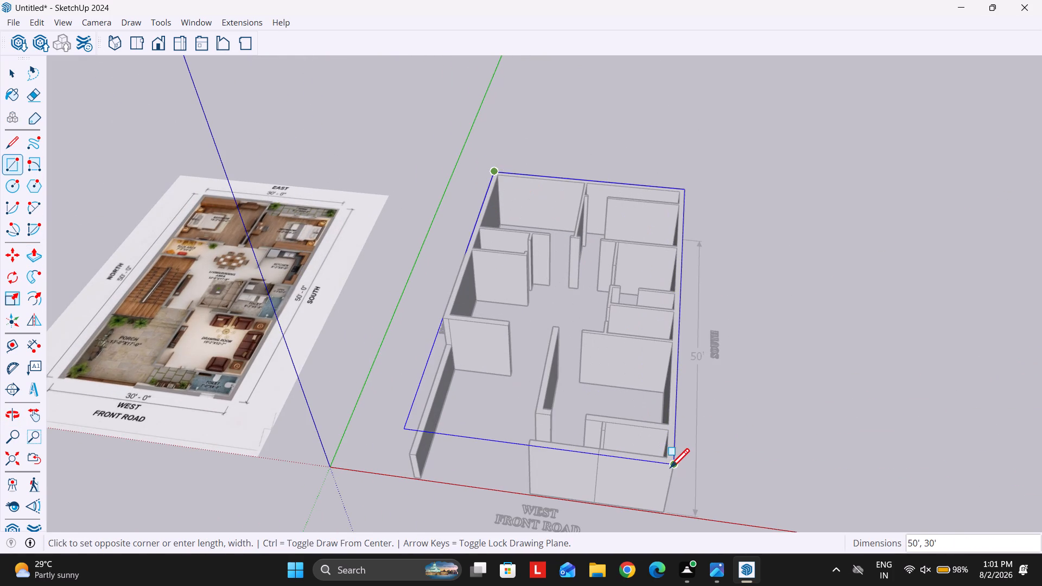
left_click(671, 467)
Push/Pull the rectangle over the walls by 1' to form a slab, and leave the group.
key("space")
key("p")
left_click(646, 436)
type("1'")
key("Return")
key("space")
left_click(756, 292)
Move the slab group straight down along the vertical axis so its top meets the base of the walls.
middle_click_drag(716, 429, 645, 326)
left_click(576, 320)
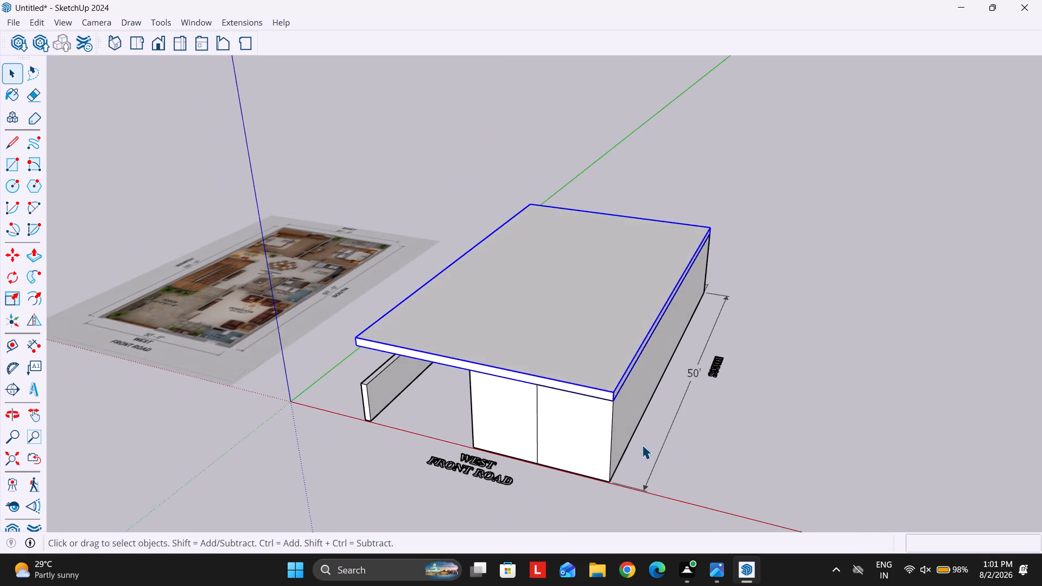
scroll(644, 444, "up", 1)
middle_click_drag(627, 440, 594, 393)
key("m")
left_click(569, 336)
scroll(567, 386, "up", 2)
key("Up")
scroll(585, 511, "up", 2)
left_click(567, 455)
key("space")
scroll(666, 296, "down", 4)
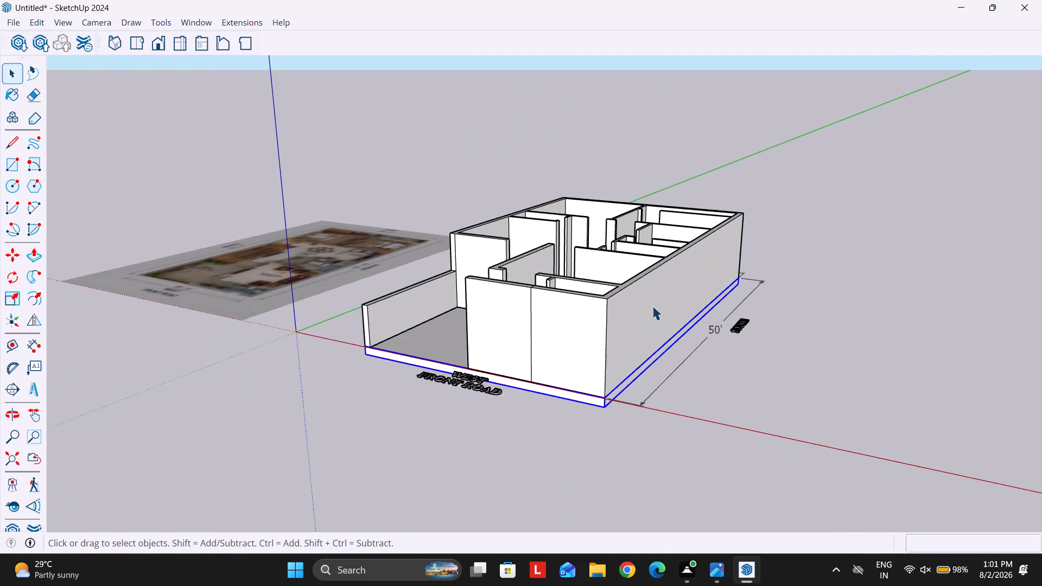
Examine the rooms on the plan image and compare them with the raised walls of the model.
middle_click_drag(506, 301, 674, 530)
scroll(42, 324, "up", 8)
scroll(376, 296, "down", 9)
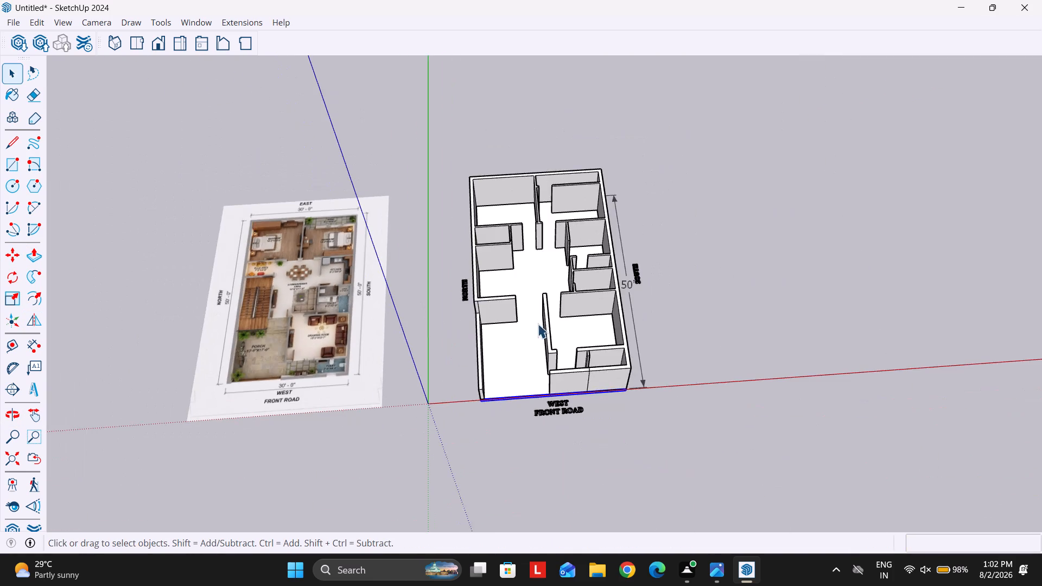
scroll(553, 323, "up", 1)
middle_click_drag(545, 311, 505, 257)
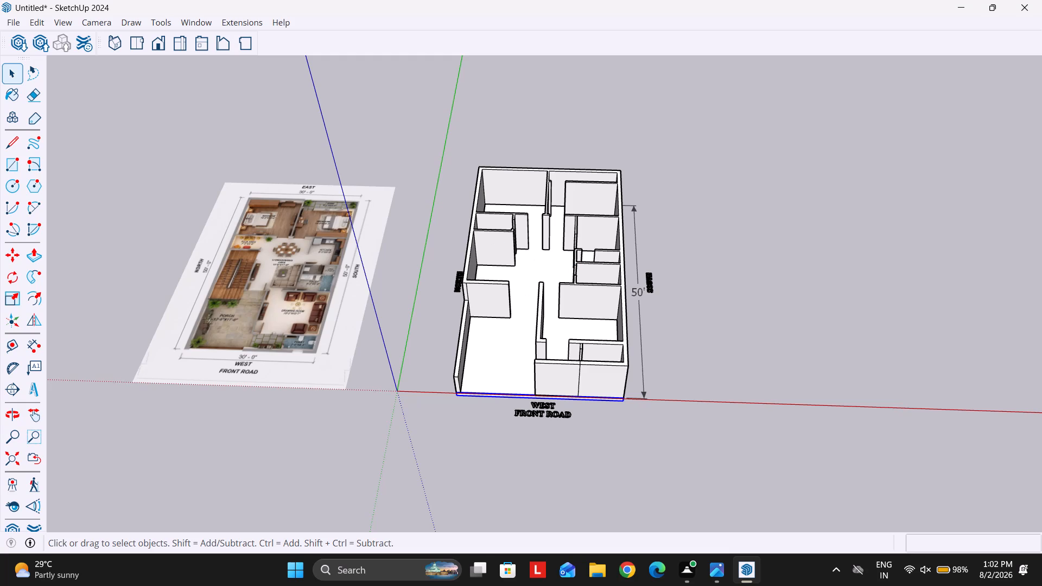
middle_click_drag(604, 317, 533, 285)
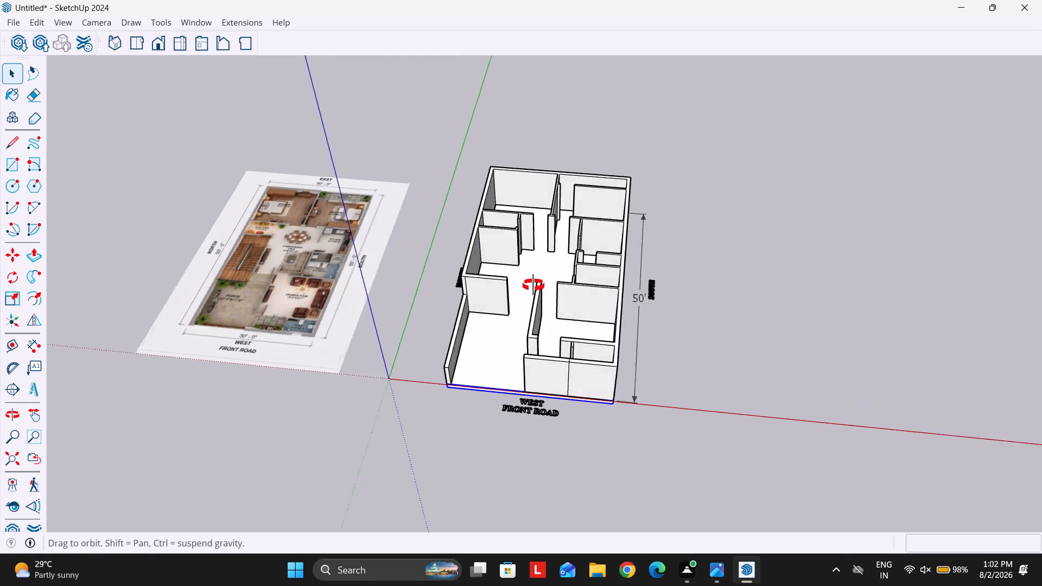
middle_click_drag(533, 285, 490, 271)
scroll(501, 383, "up", 3)
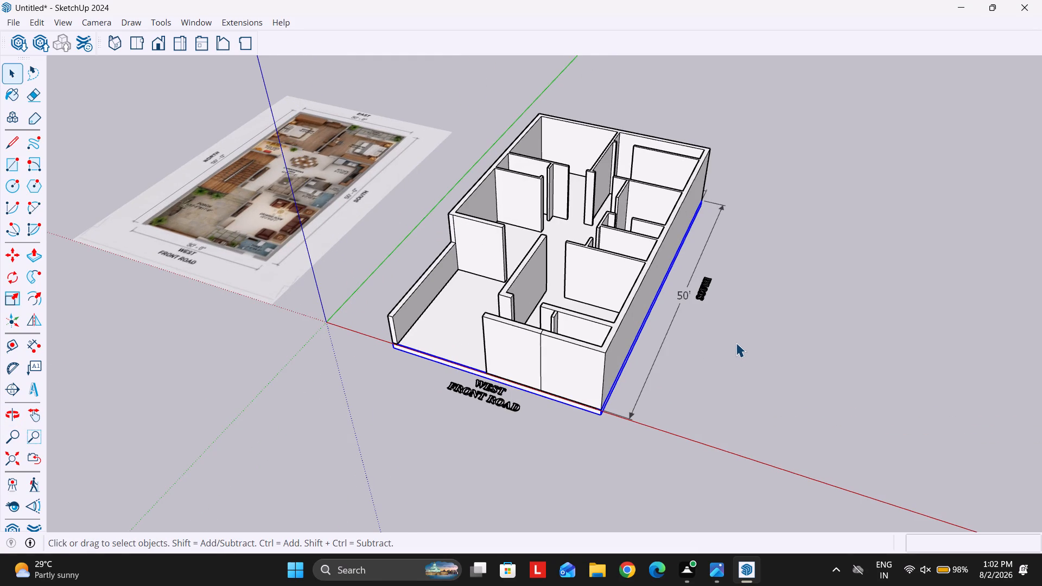
scroll(738, 347, "down", 1)
scroll(320, 176, "up", 2)
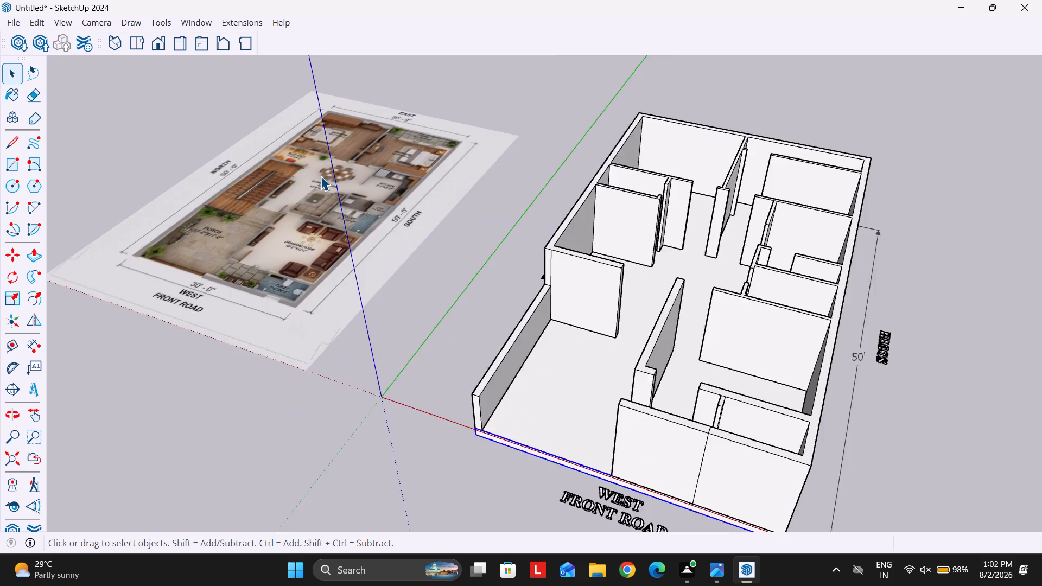
scroll(321, 176, "up", 7)
middle_click_drag(243, 225, 402, 298)
scroll(333, 246, "down", 3)
scroll(112, 220, "down", 2)
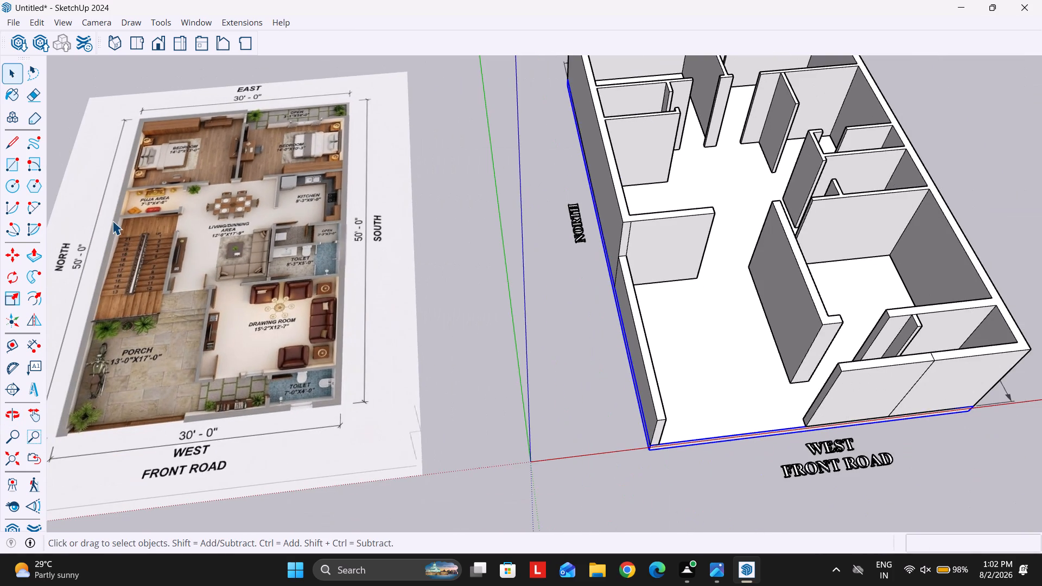
scroll(182, 296, "up", 8)
scroll(204, 334, "down", 14)
middle_click_drag(491, 313, 490, 360)
scroll(518, 249, "up", 4)
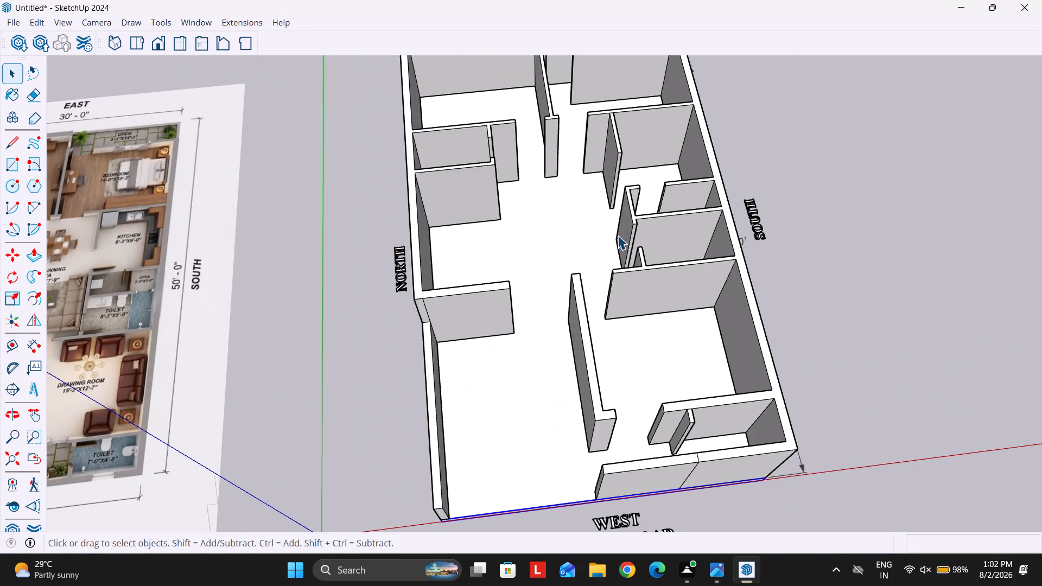
scroll(499, 256, "down", 4)
middle_click_drag(536, 254, 483, 226)
middle_click_drag(526, 224, 560, 228)
scroll(118, 186, "up", 1)
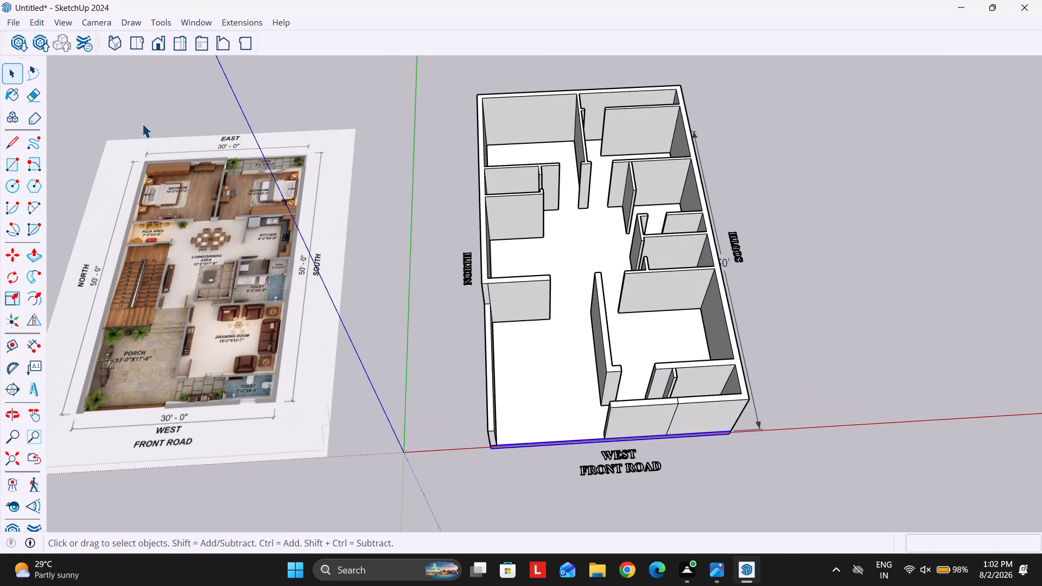
scroll(266, 238, "up", 10)
scroll(316, 397, "down", 4)
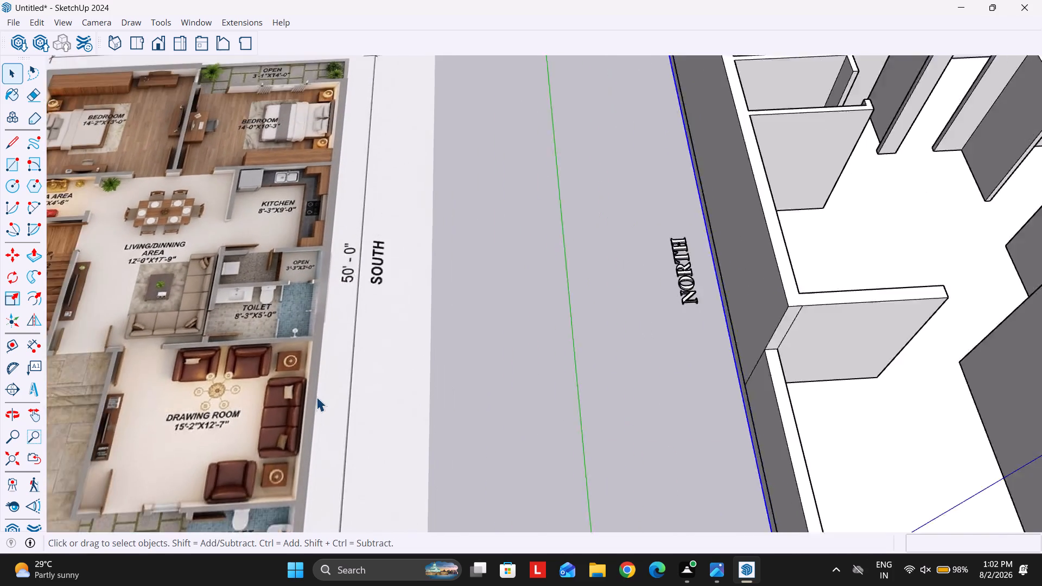
scroll(316, 397, "down", 2)
scroll(300, 316, "down", 5)
scroll(301, 489, "up", 9)
scroll(247, 371, "down", 6)
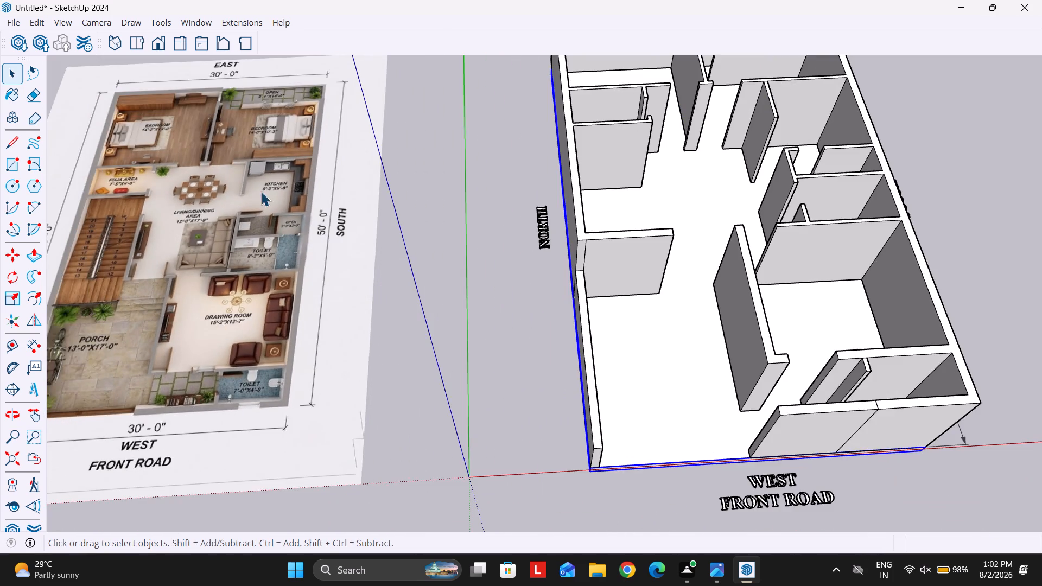
scroll(289, 87, "up", 13)
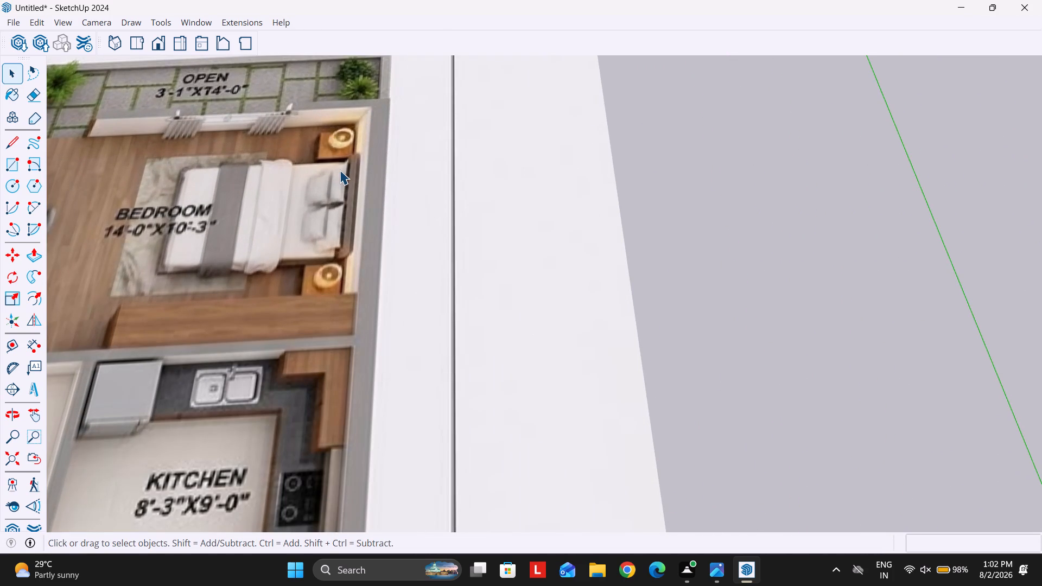
scroll(398, 231, "down", 8)
scroll(52, 156, "up", 2)
scroll(611, 266, "down", 4)
scroll(255, 259, "up", 10)
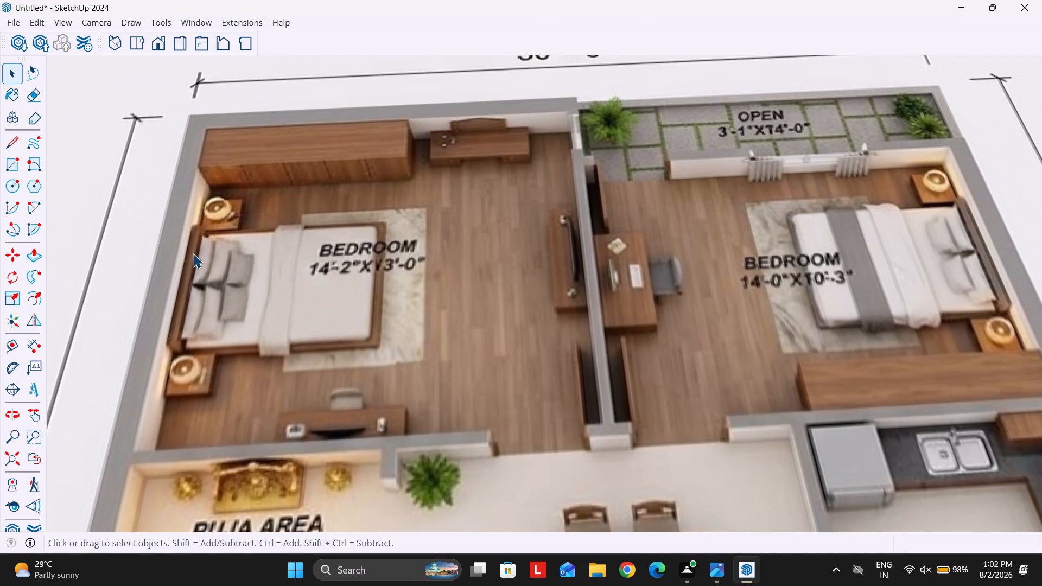
scroll(192, 249, "down", 13)
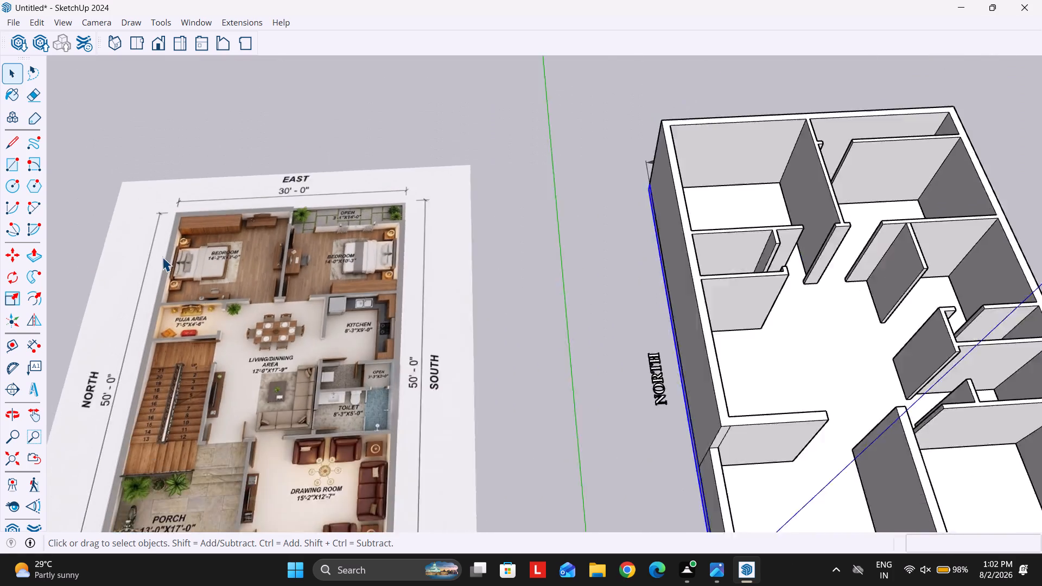
scroll(162, 257, "down", 13)
middle_click_drag(535, 352, 470, 301)
middle_click_drag(600, 297, 475, 238)
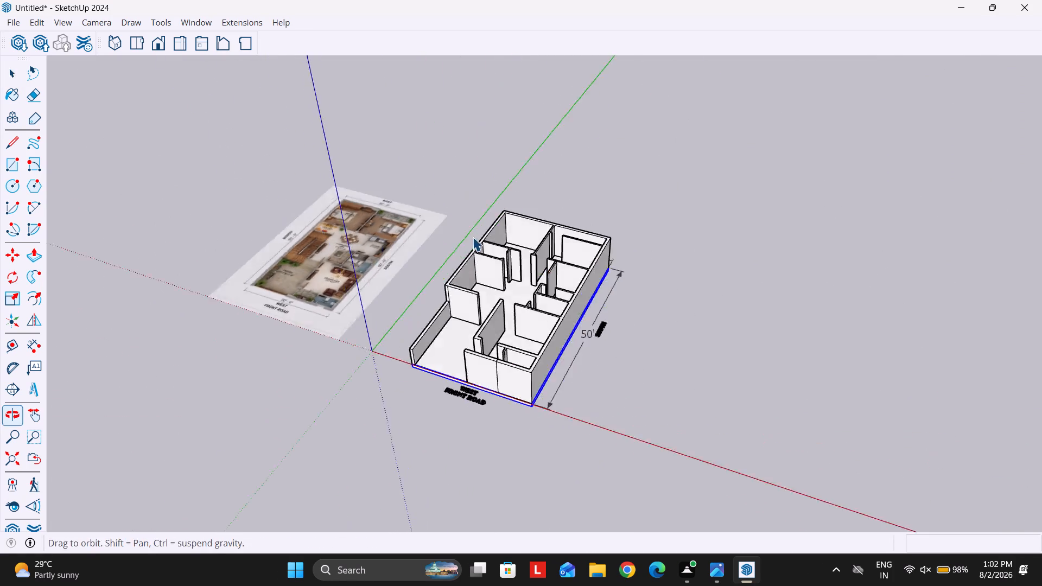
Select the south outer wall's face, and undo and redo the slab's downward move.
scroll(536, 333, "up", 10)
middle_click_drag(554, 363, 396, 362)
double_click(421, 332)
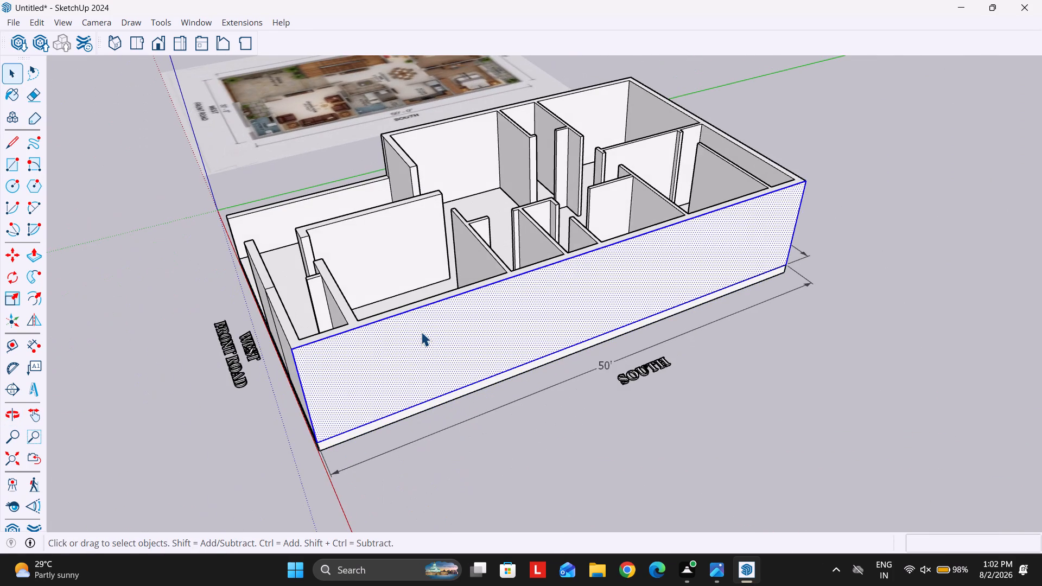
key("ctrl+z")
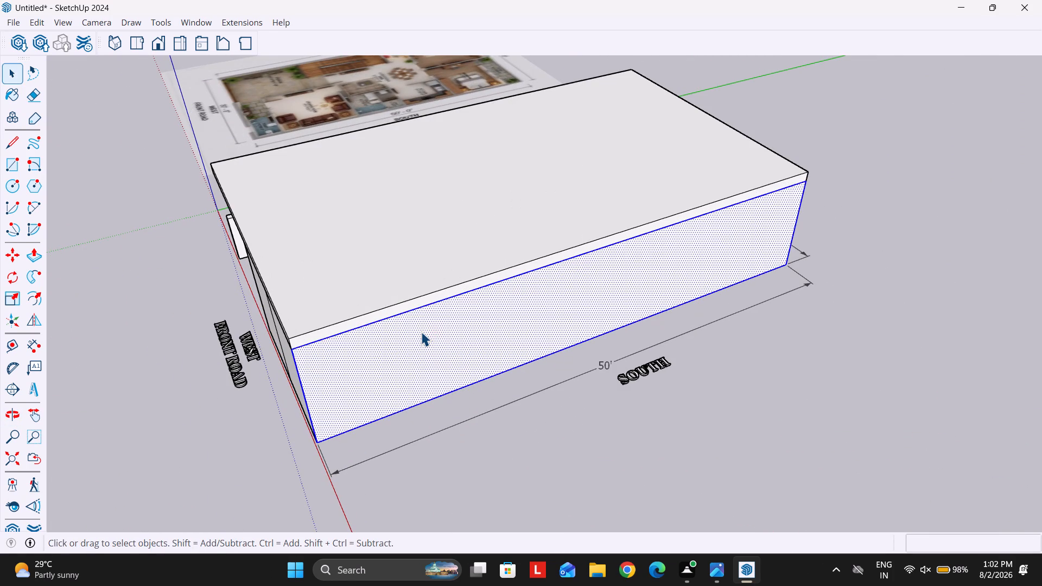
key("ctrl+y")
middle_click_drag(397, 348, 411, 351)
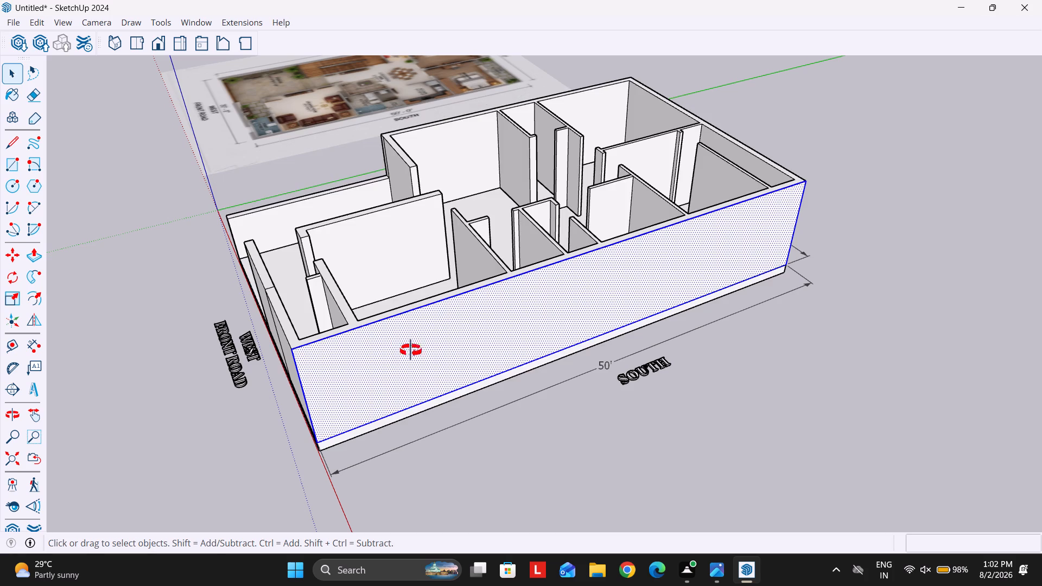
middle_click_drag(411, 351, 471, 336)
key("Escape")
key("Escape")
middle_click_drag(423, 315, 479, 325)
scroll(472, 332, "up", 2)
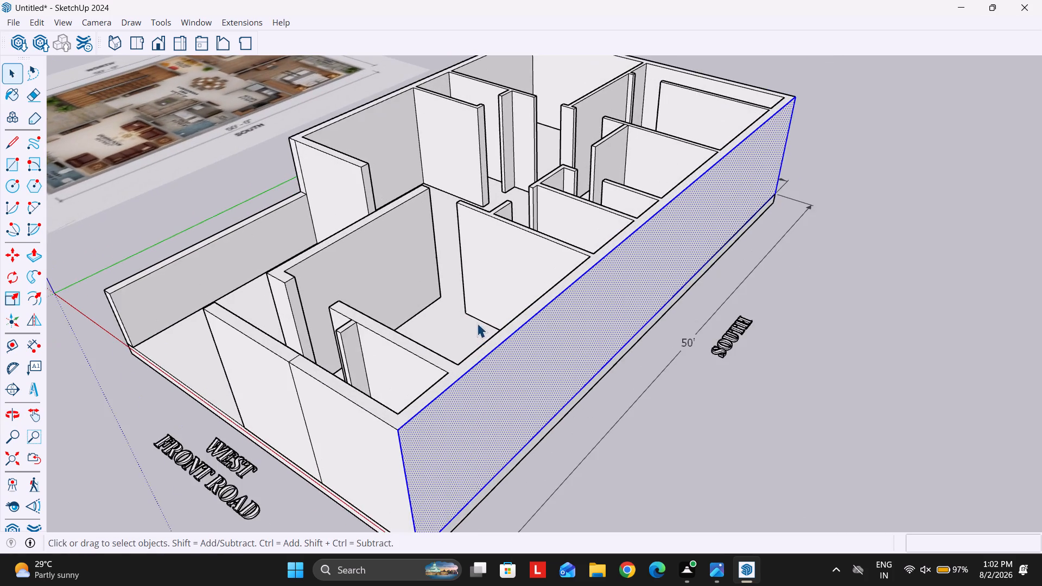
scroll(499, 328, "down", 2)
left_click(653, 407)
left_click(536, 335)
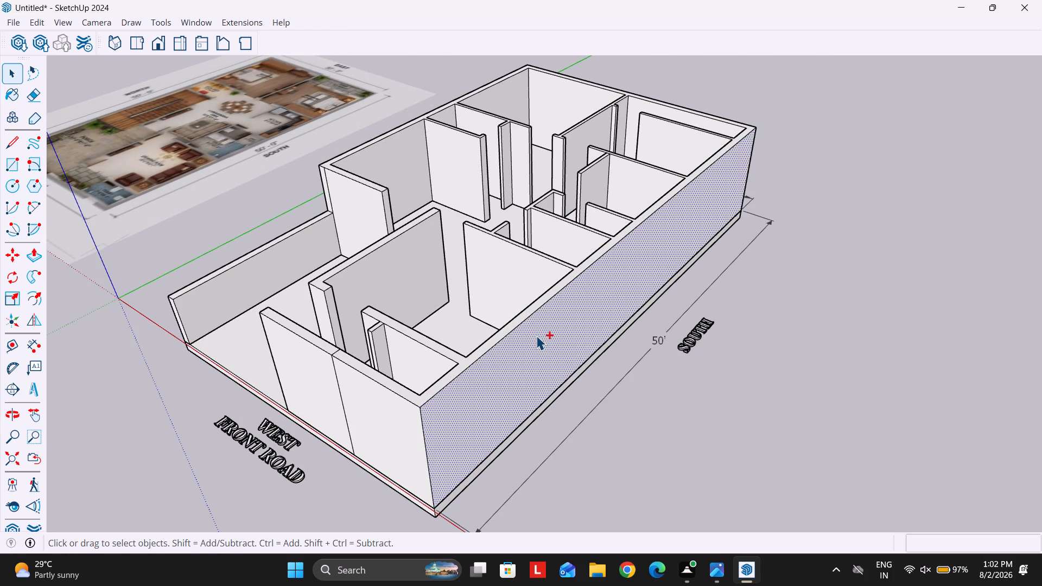
Undo the slab and all wall extrusions until the floor plan is flat again.
key("ctrl+z")
key("ctrl+z")
key("ctrl+z")
key("ctrl+z")
key("ctrl+z")
key("ctrl+z")
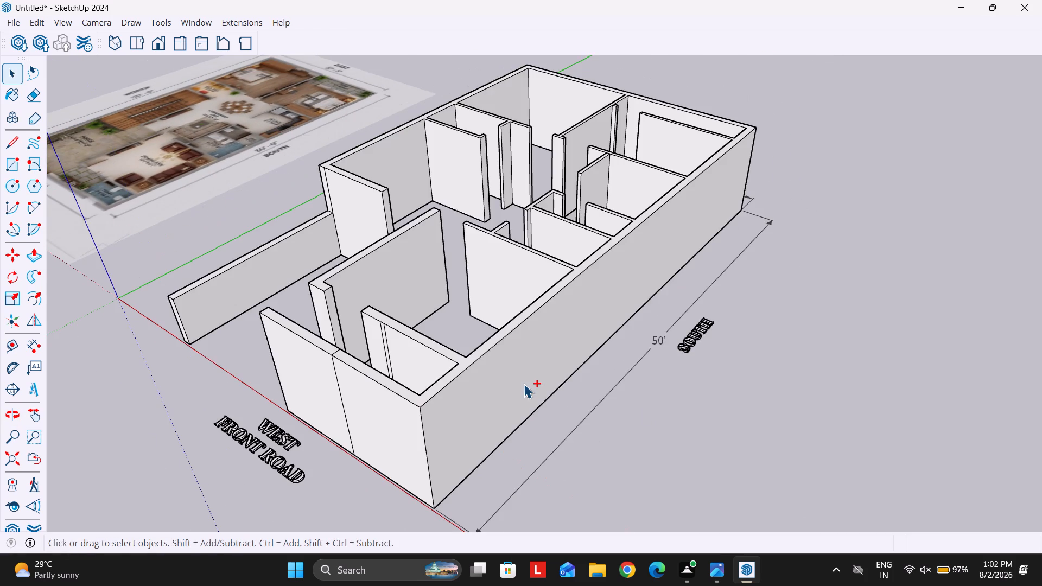
key("ctrl+z")
key("ctrl+z")
key("ctrl+z")
key("ctrl+z")
key("ctrl+z")
key("ctrl+z")
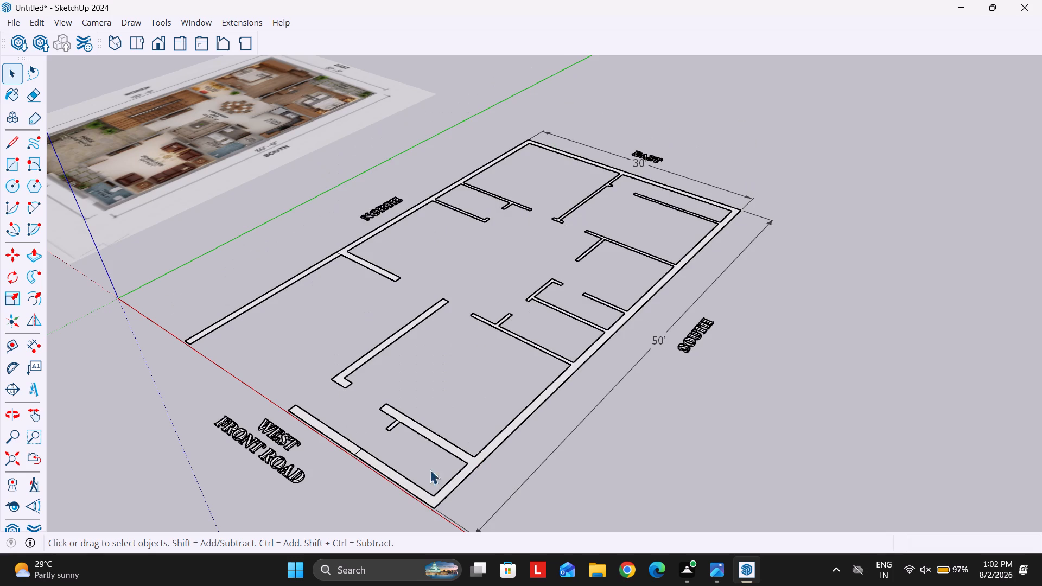
Make a group of the connected main wall face and its edges, covering the outer walls and attached partitions.
left_click(689, 449)
scroll(588, 372, "up", 11)
double_click(574, 355)
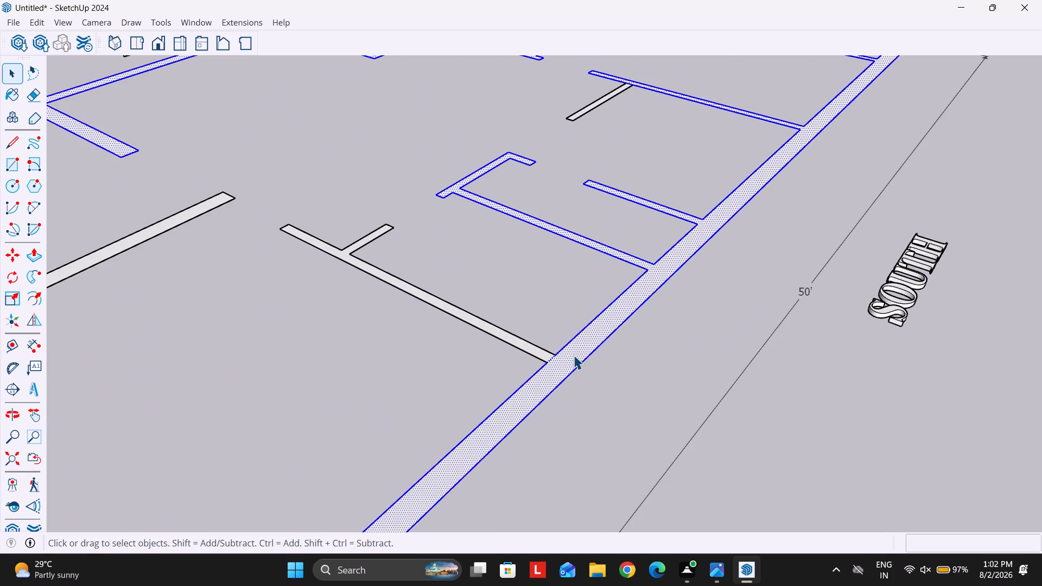
right_click(574, 355)
left_click(617, 131)
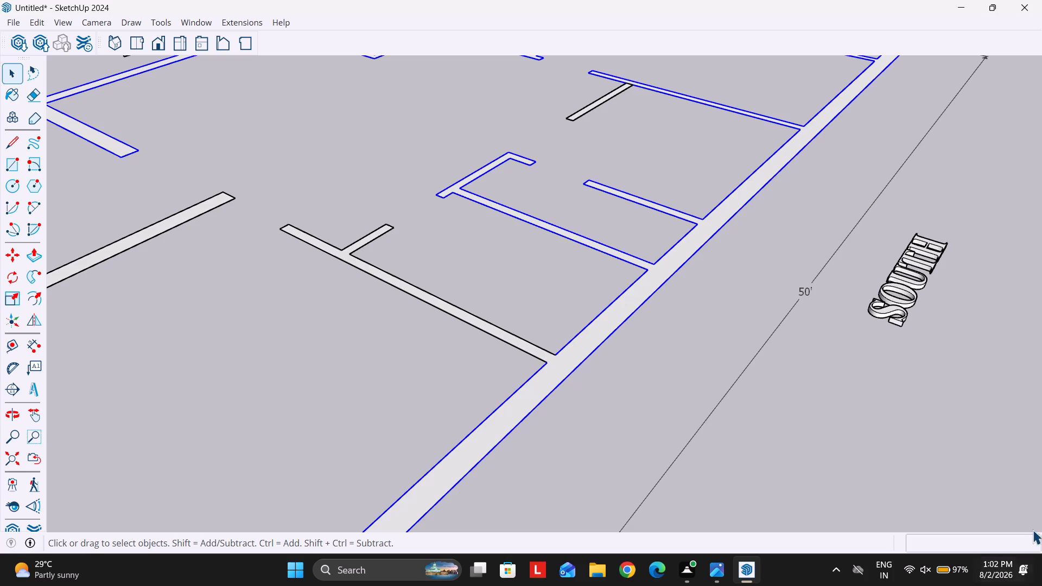
Make a group of the partition with a stub behind the drawing room, including its edges.
scroll(428, 277, "up", 4)
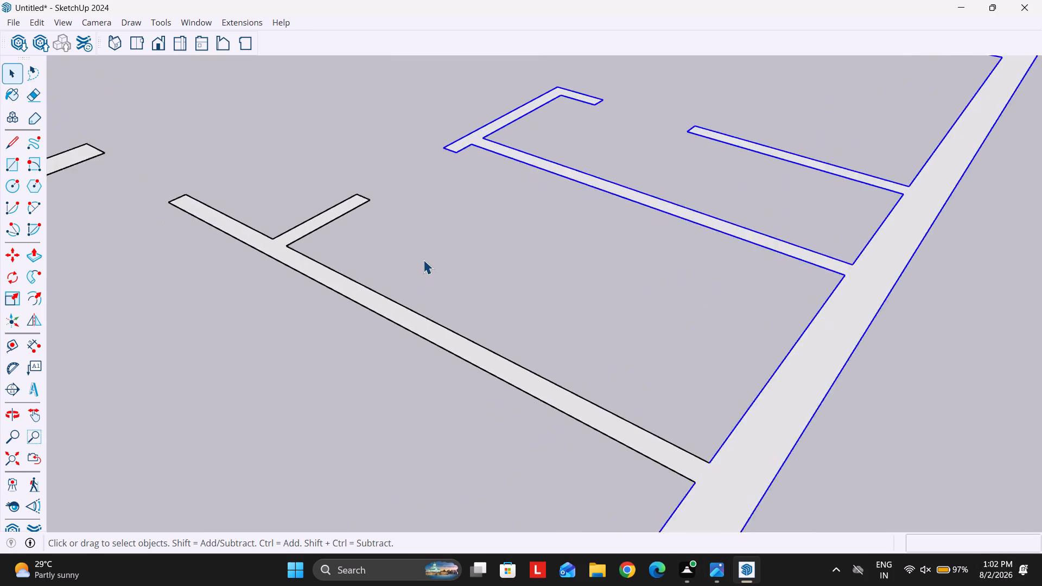
scroll(423, 259, "up", 5)
double_click(415, 331)
right_click(415, 330)
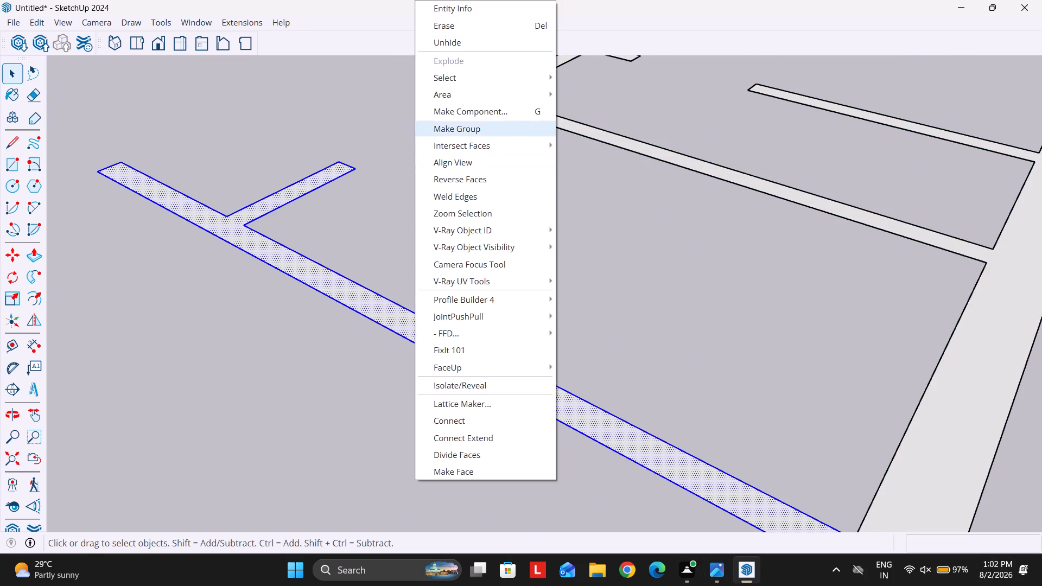
left_click(473, 133)
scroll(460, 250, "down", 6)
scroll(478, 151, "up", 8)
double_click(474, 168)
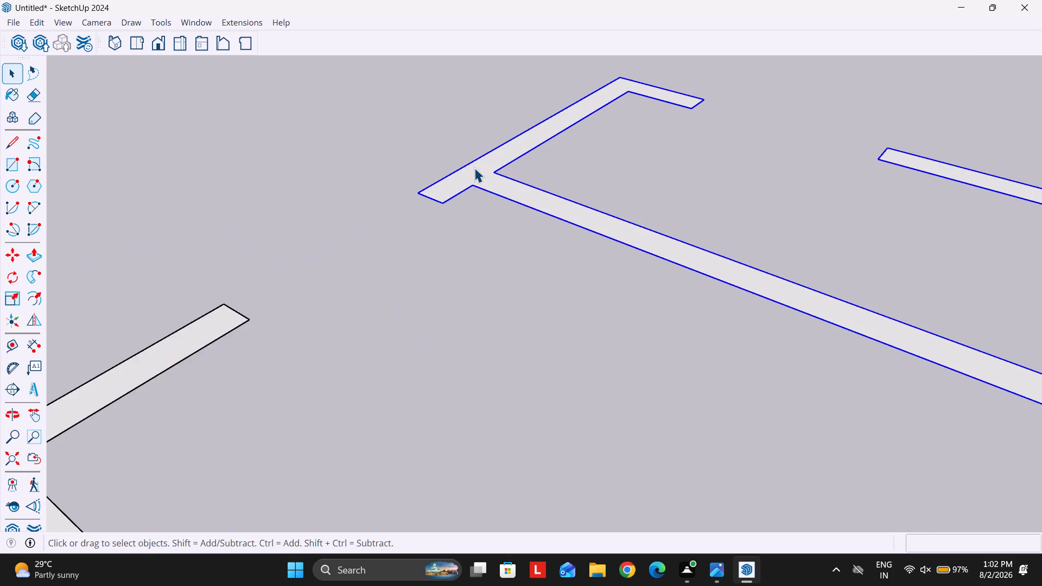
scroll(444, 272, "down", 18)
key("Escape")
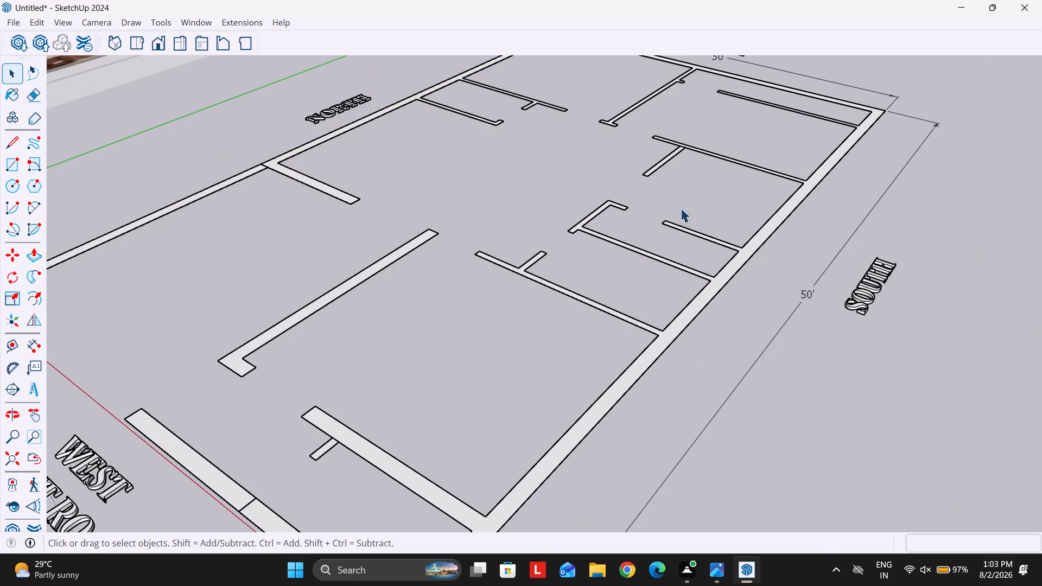
Make a group of the short straight kitchen partition on the south side, including its face and edges.
scroll(689, 112, "up", 4)
middle_click_drag(687, 123, 666, 271)
scroll(650, 211, "up", 4)
left_click(641, 192)
double_click(641, 192)
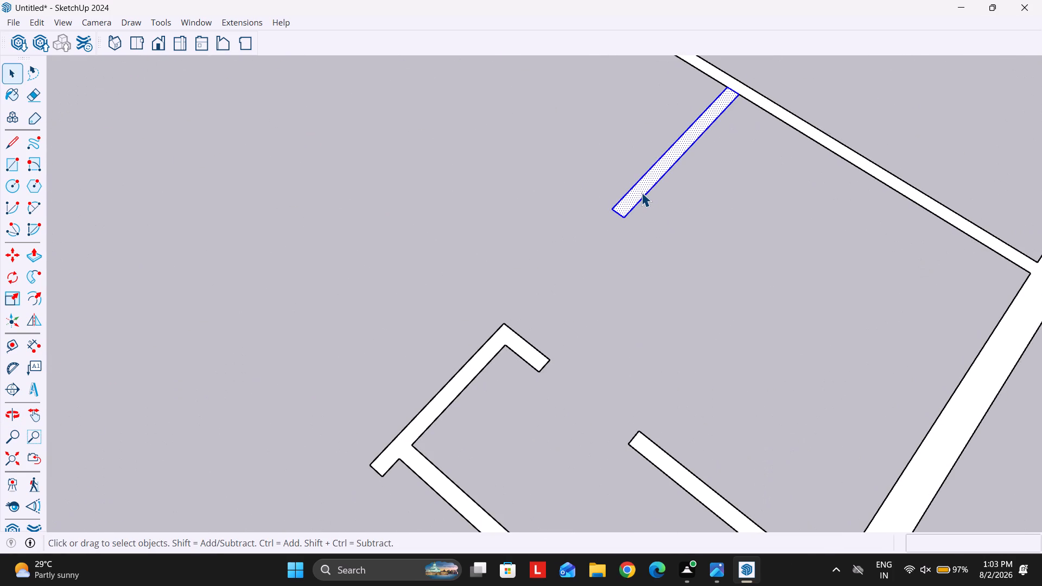
right_click(641, 192)
left_click(690, 128)
Make a group of the L-shaped wall between the porch and the drawing room, including its edges.
scroll(699, 175, "down", 13)
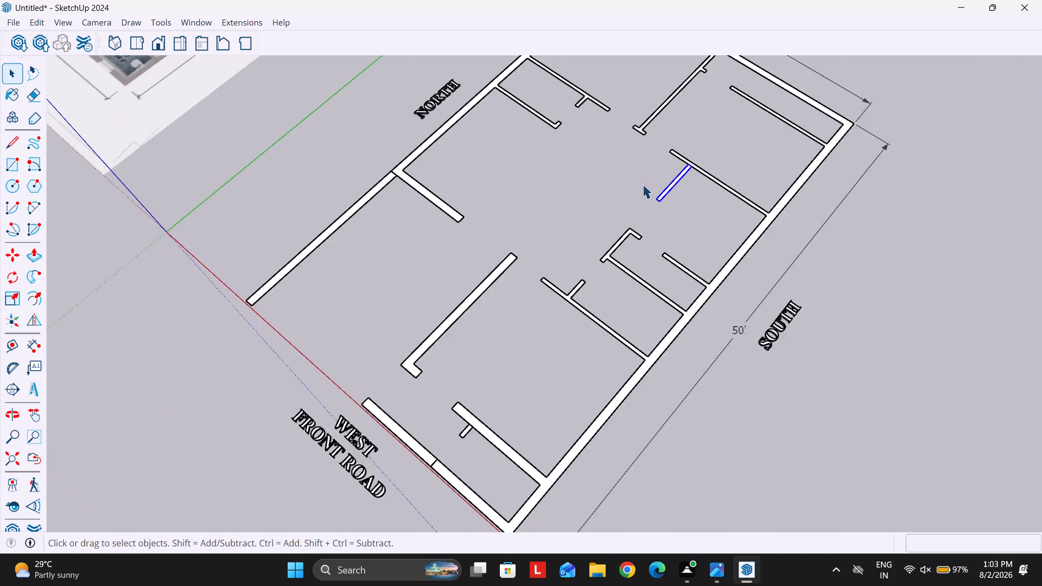
scroll(643, 184, "down", 5)
scroll(523, 278, "up", 9)
left_click(492, 263)
double_click(503, 270)
right_click(503, 270)
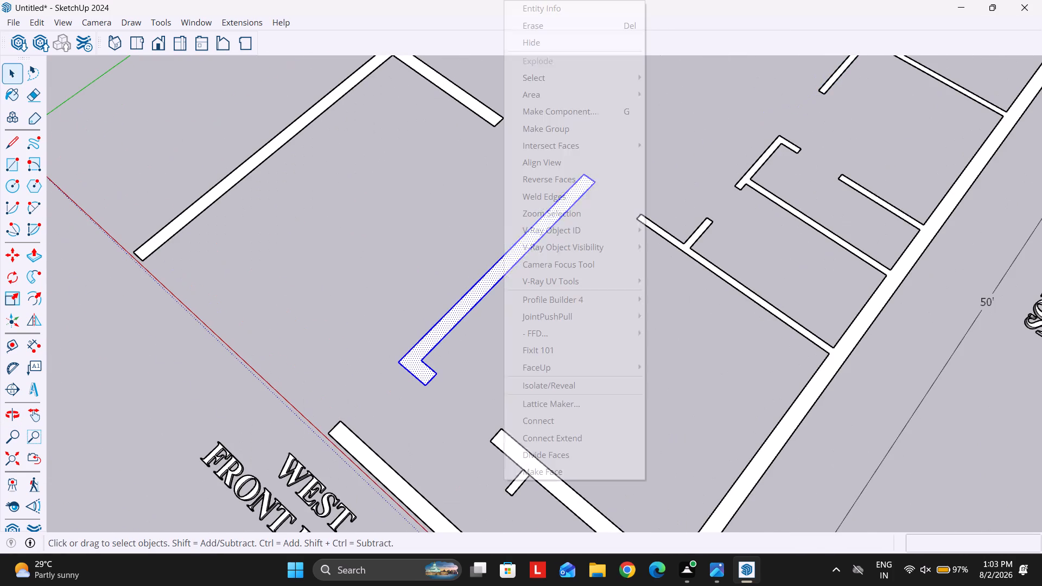
left_click(550, 135)
Make a group of the separate west front wall segment beside the WEST FRONT ROAD label.
scroll(533, 138, "down", 5)
scroll(450, 355, "up", 4)
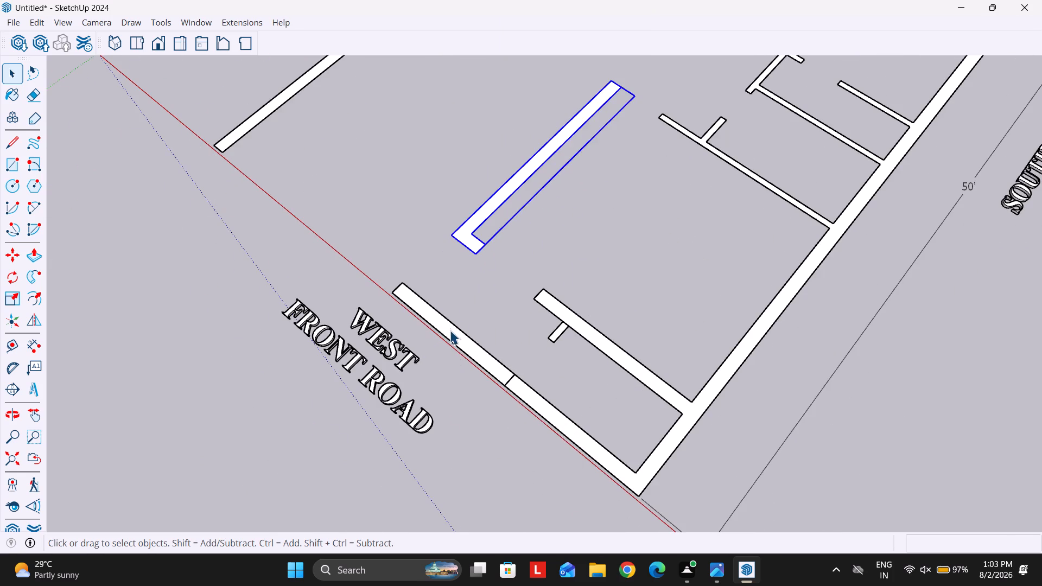
double_click(450, 328)
right_click(450, 328)
left_click(492, 128)
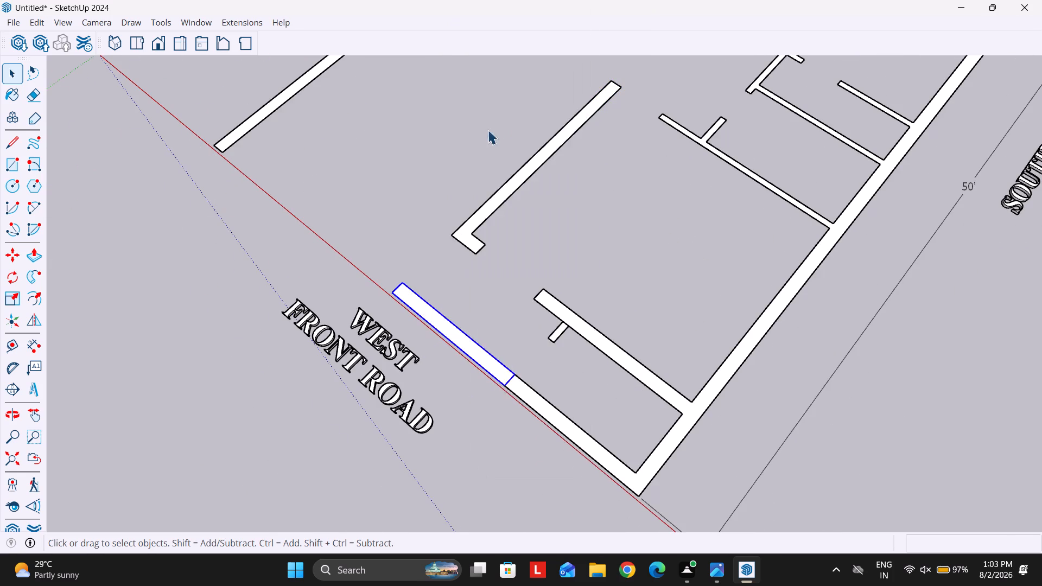
Make a group of the north boundary wall strip along the porch, including its edges.
scroll(444, 299, "down", 12)
scroll(406, 152, "up", 9)
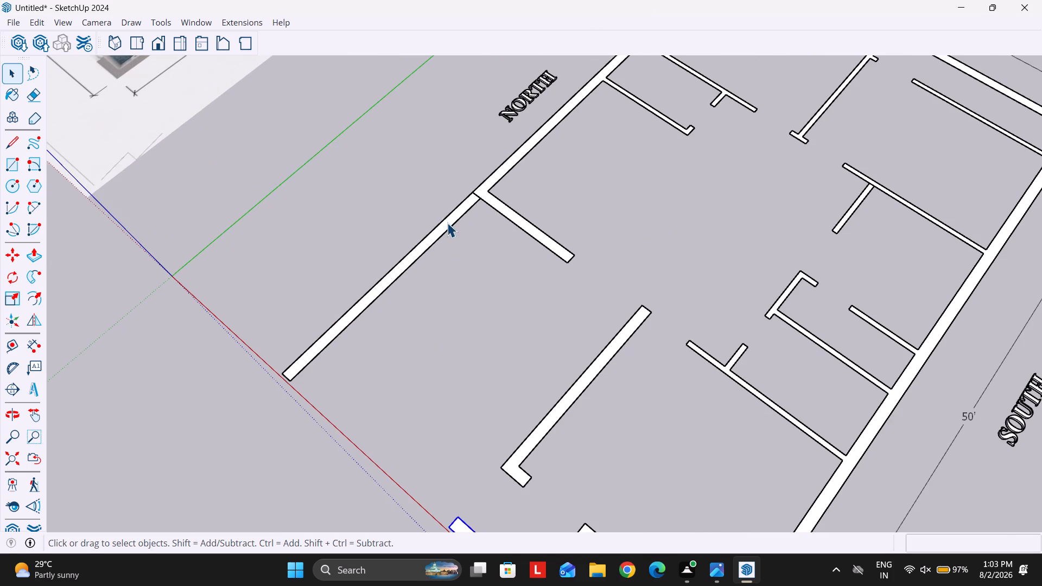
double_click(447, 222)
right_click(447, 222)
left_click(498, 130)
Open the main wall group and extrude its face upward by 10'.
scroll(521, 175, "up", 4)
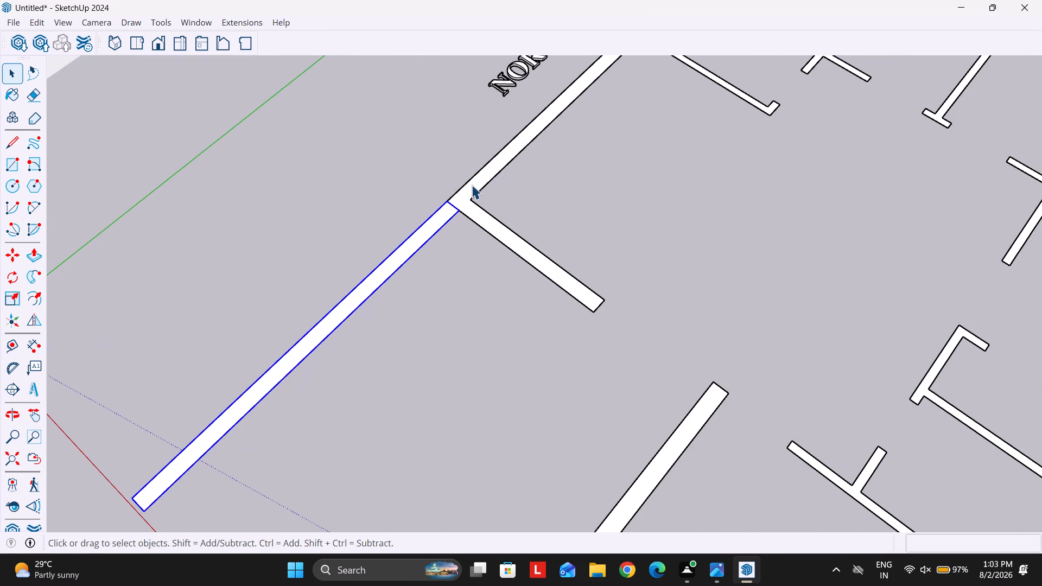
left_click(472, 184)
double_click(478, 183)
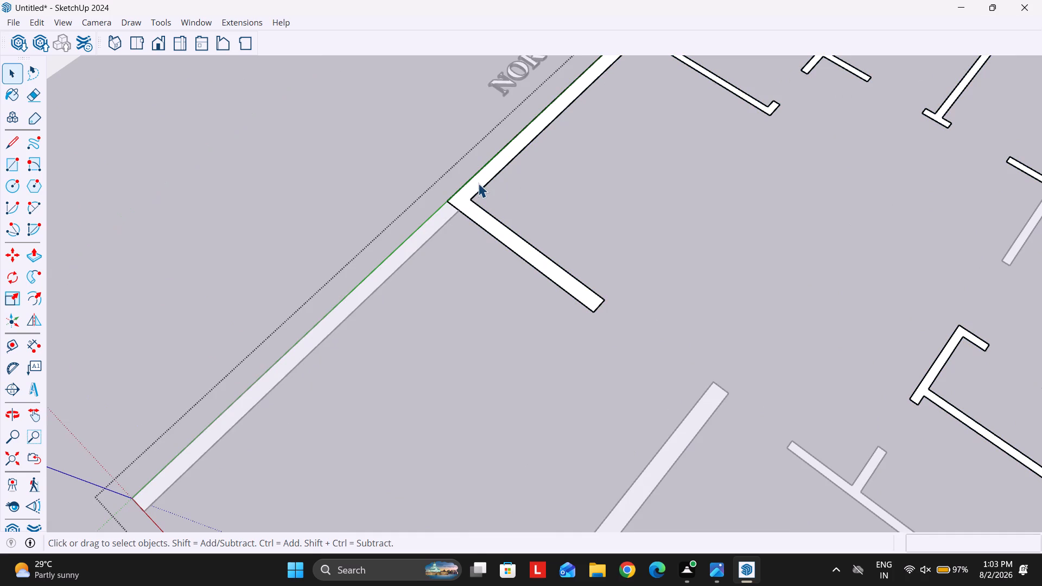
key("p")
left_click(478, 182)
type("10'")
key("Return")
scroll(475, 250, "down", 15)
middle_click_drag(510, 320, 583, 325)
key("space")
Extrude the L-shaped wall and the stubbed partition behind the drawing room to the same 10' inside their groups.
scroll(559, 330, "up", 5)
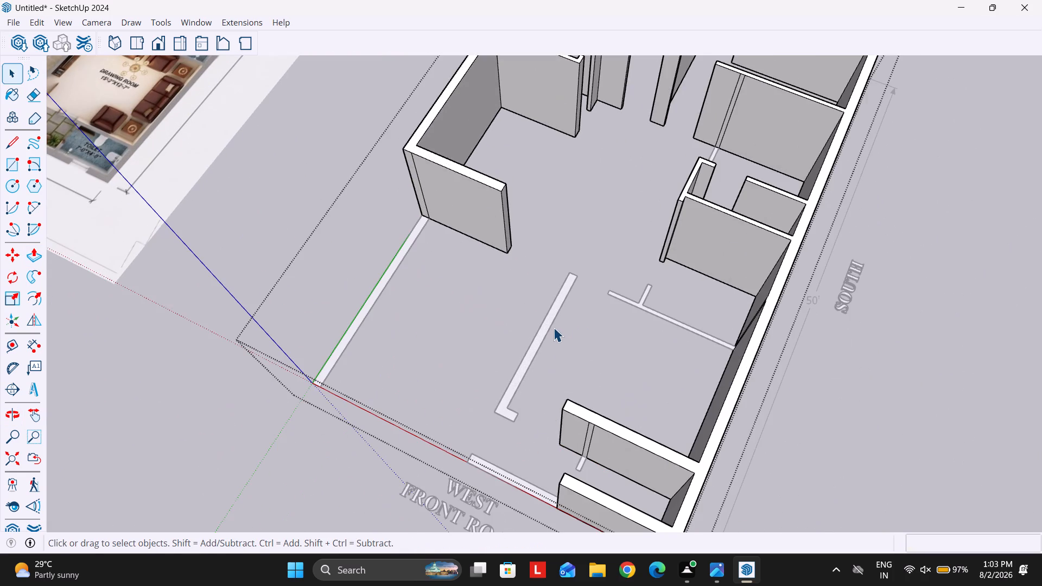
double_click(552, 327)
key("p")
double_click(552, 327)
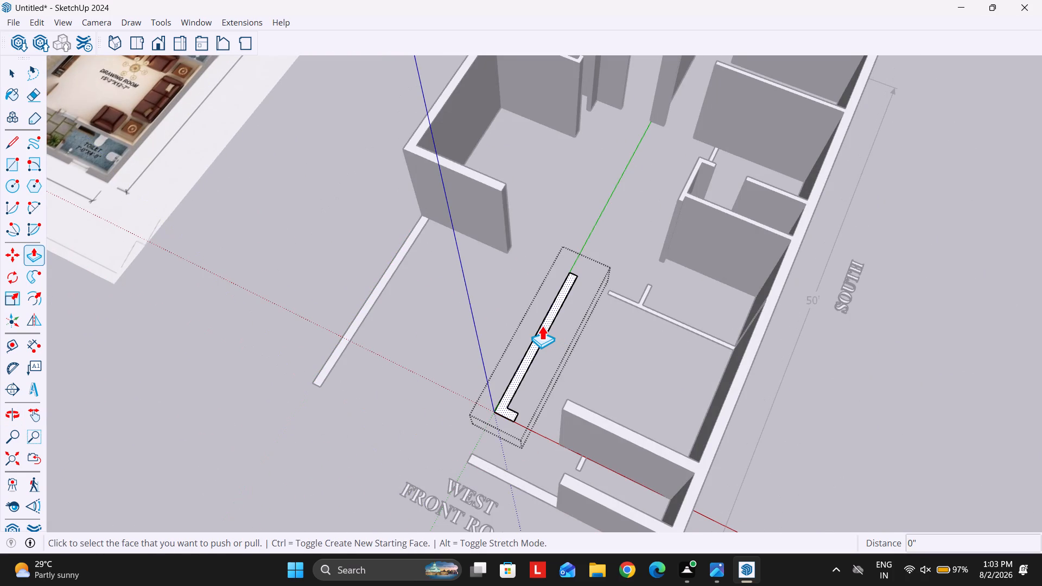
double_click(542, 325)
key("space")
scroll(626, 322, "up", 5)
double_click(644, 297)
key("p")
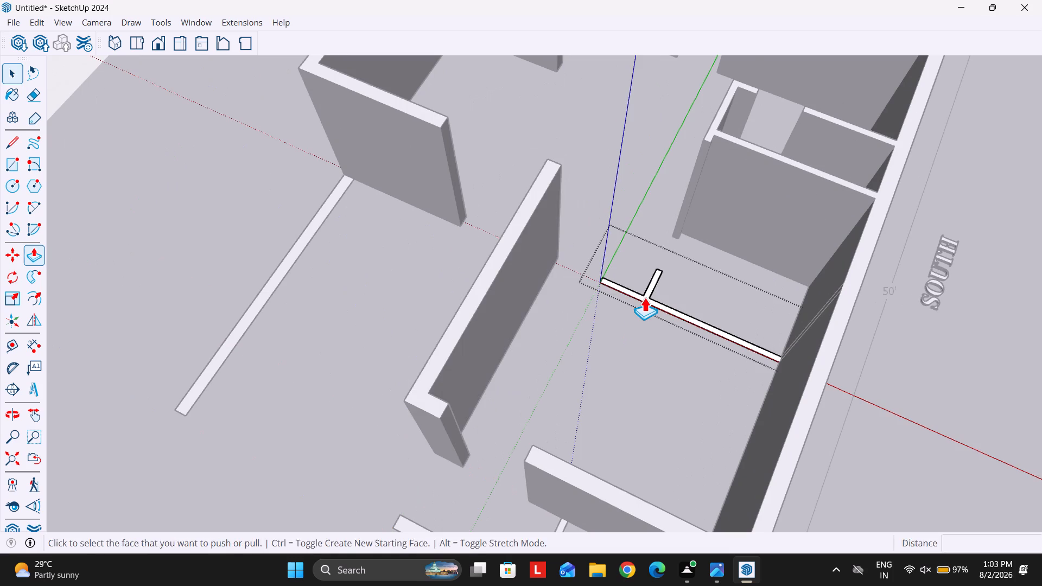
double_click(644, 297)
key("space")
Extrude the west front wall segment and the small stub on the front toilet's partition to the same 10'.
scroll(595, 259, "down", 5)
scroll(517, 411, "up", 4)
double_click(488, 484)
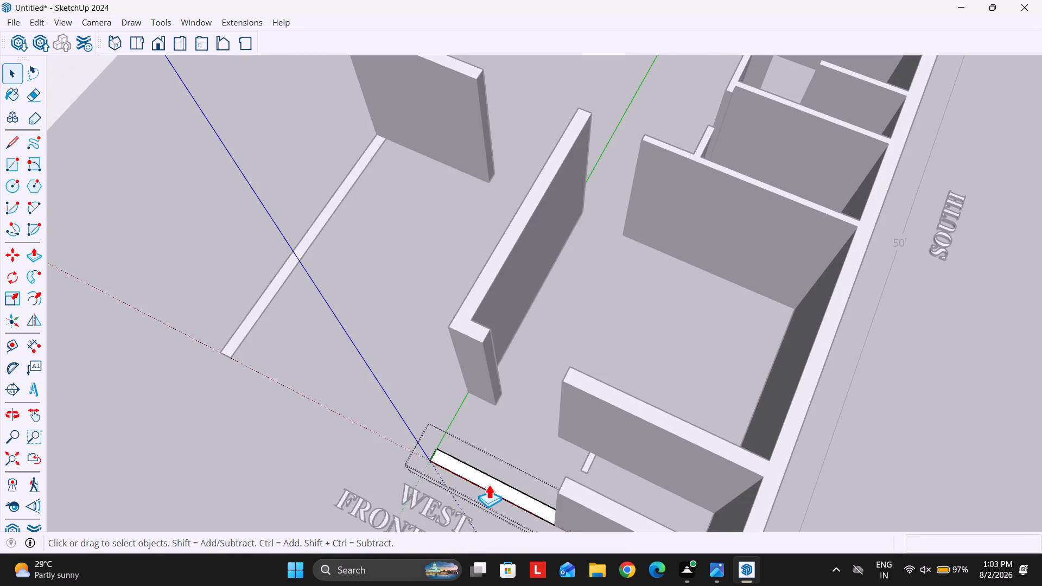
key("p")
double_click(488, 484)
key("space")
scroll(581, 473, "up", 4)
double_click(596, 457)
key("p")
double_click(596, 457)
key("space")
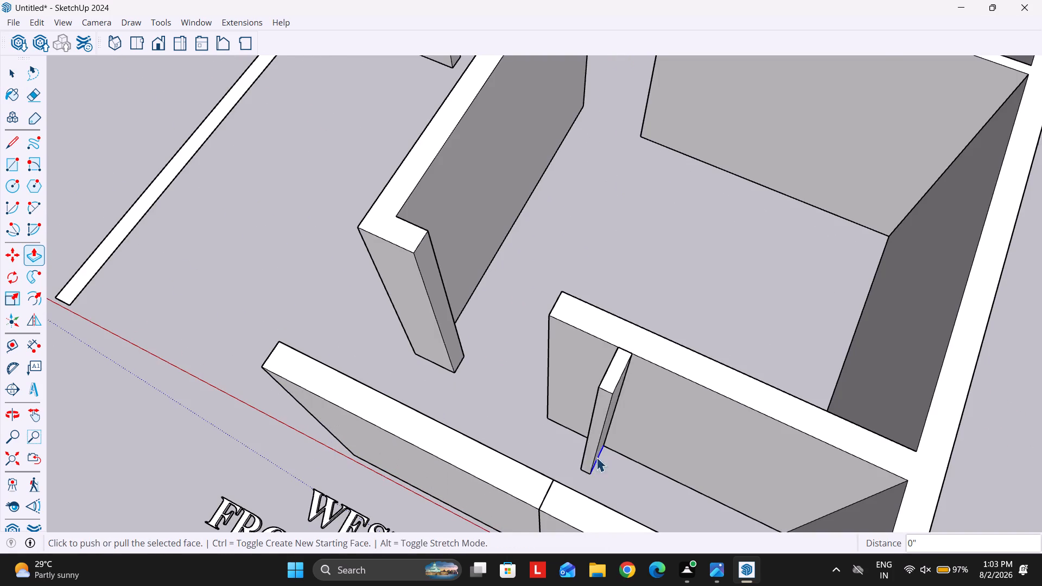
Extrude the short kitchen partition to the same 10' inside its group and close the group.
scroll(468, 467, "down", 11)
scroll(591, 171, "up", 6)
scroll(749, 164, "up", 7)
double_click(684, 168)
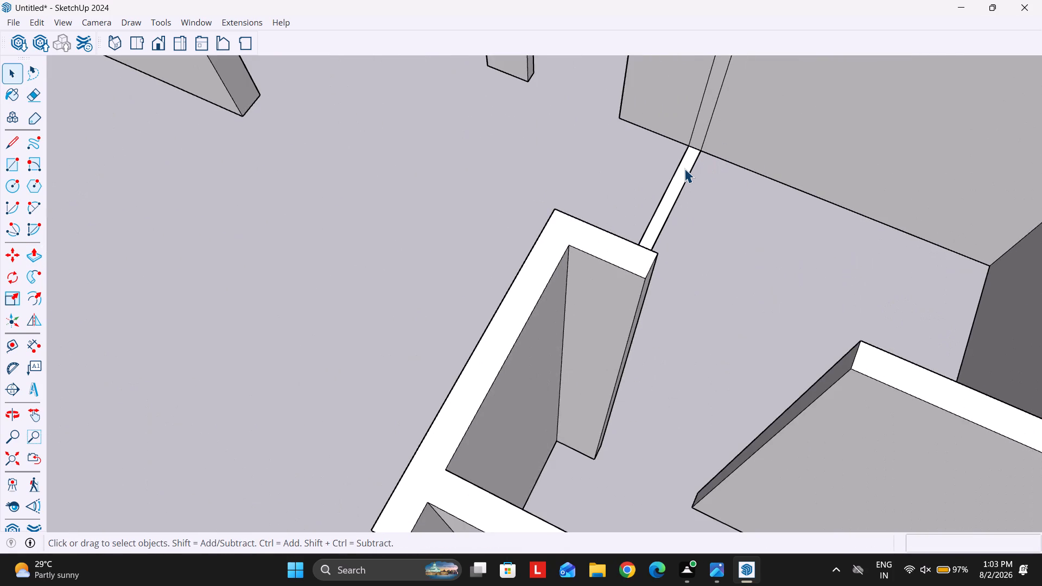
key("p")
double_click(684, 168)
key("space")
scroll(740, 189, "down", 4)
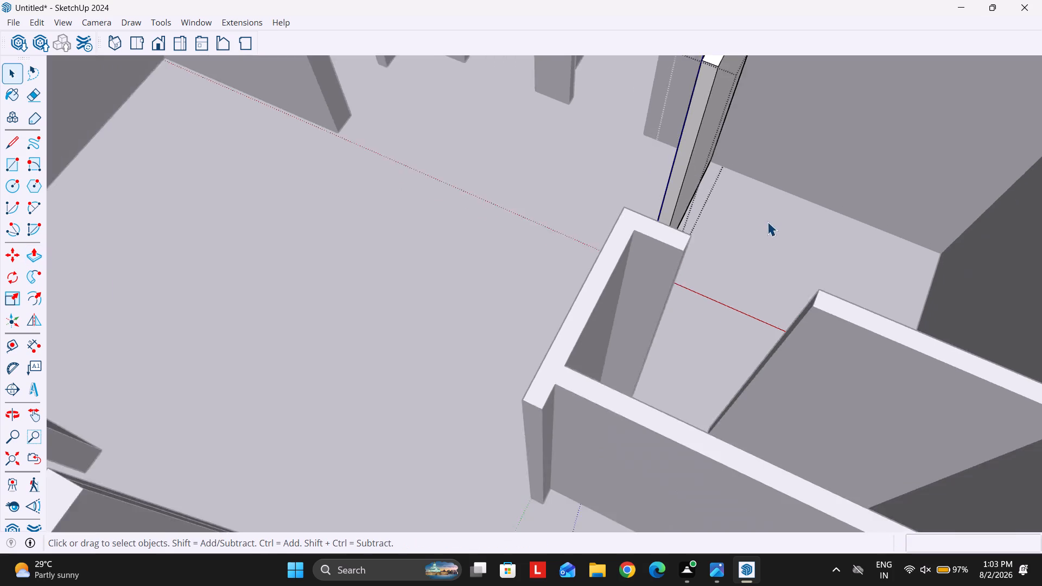
scroll(767, 221, "down", 15)
key("Escape")
key("Escape")
Extrude the north boundary wall along the porch upward by 5' inside its group and close the group.
scroll(306, 361, "up", 2)
double_click(273, 325)
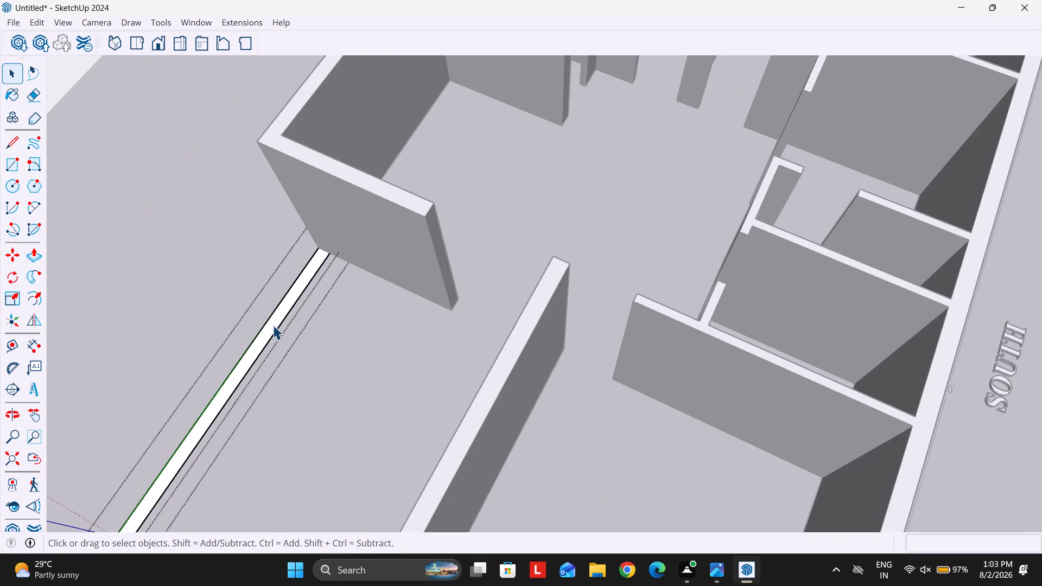
key("p")
left_click(273, 325)
type("5'")
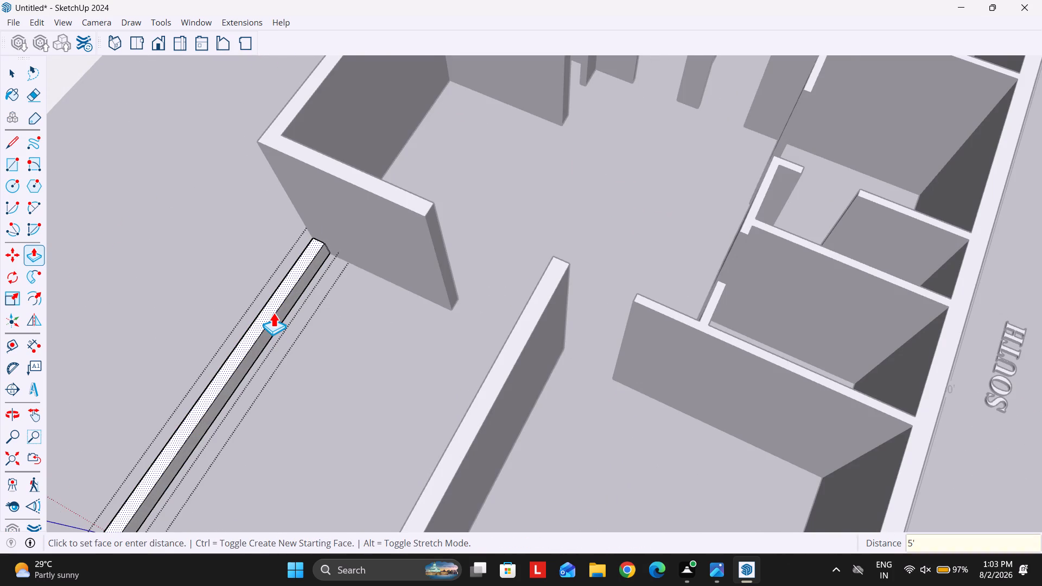
key("Return")
scroll(424, 325, "down", 18)
key("space")
middle_click_drag(498, 309, 587, 154)
key("Escape")
key("Escape")
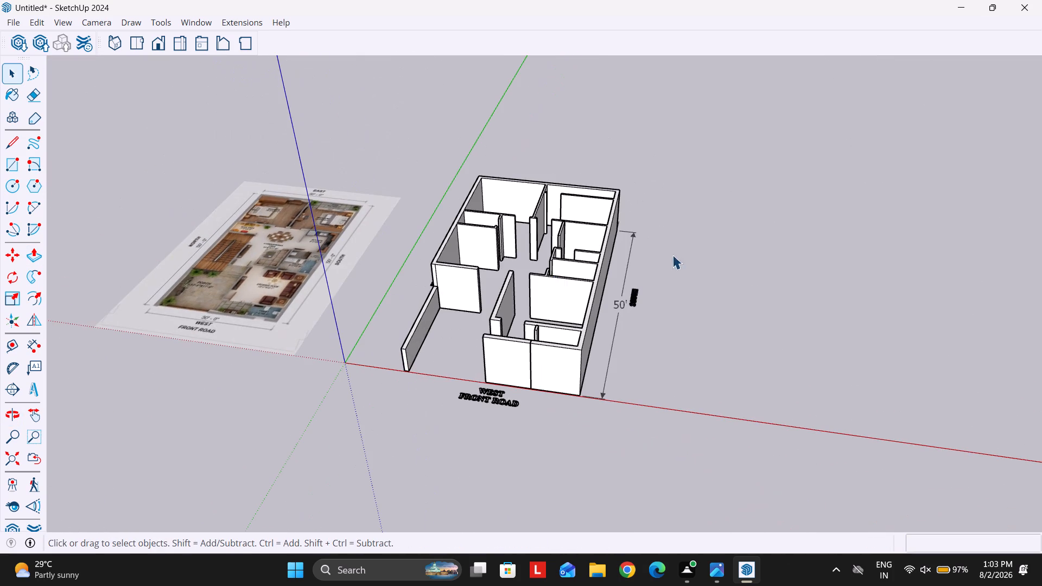
key("Escape")
Create a new empty group in the model and open it for editing.
left_click(684, 201)
key("Escape")
right_click(684, 201)
left_click(748, 245)
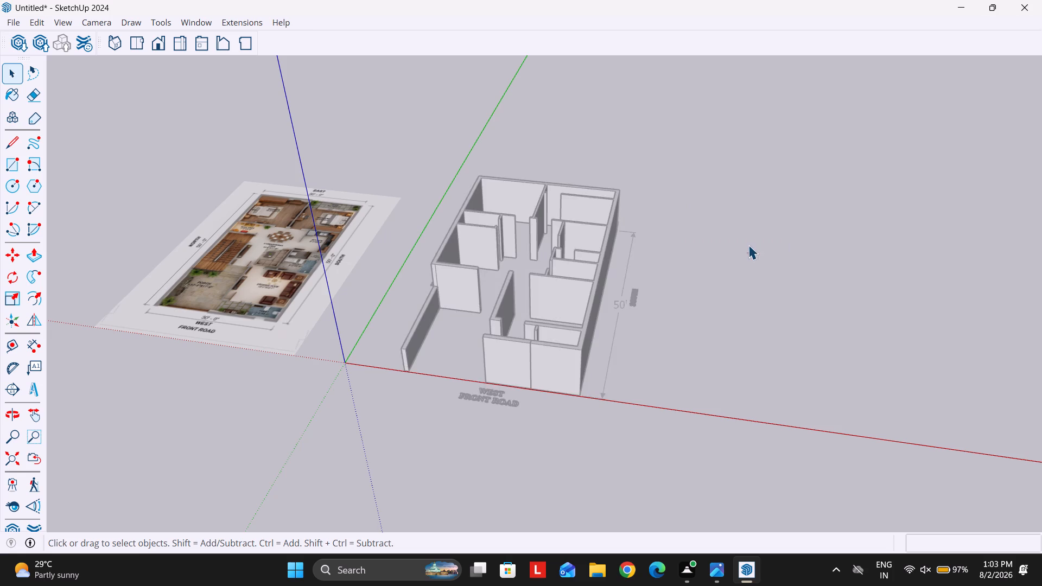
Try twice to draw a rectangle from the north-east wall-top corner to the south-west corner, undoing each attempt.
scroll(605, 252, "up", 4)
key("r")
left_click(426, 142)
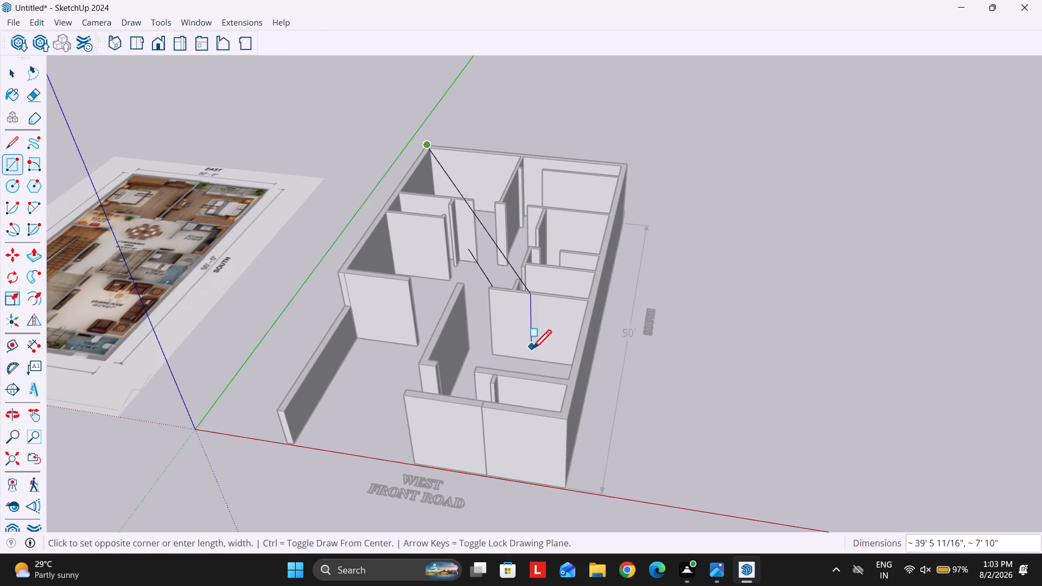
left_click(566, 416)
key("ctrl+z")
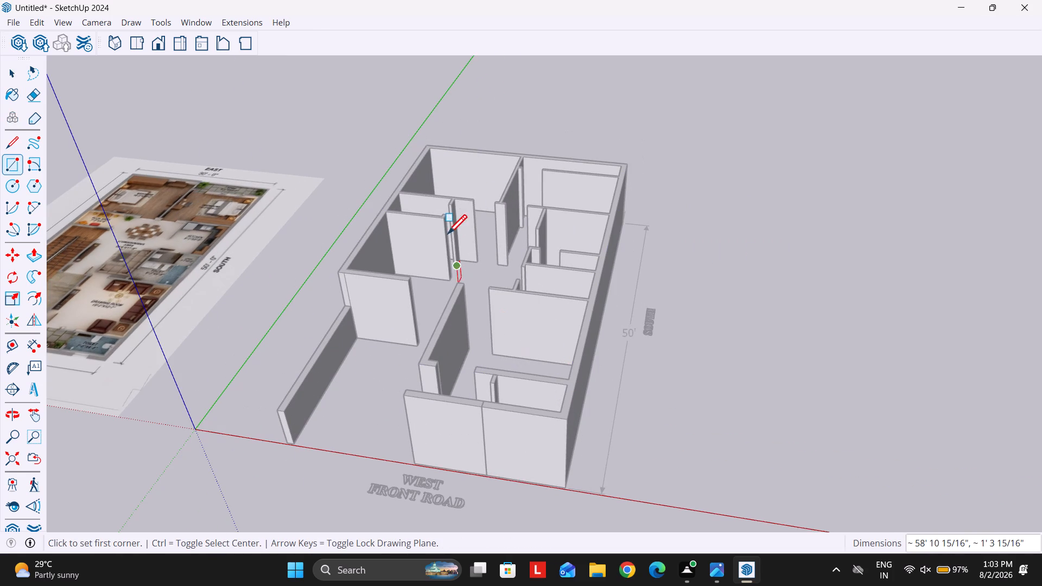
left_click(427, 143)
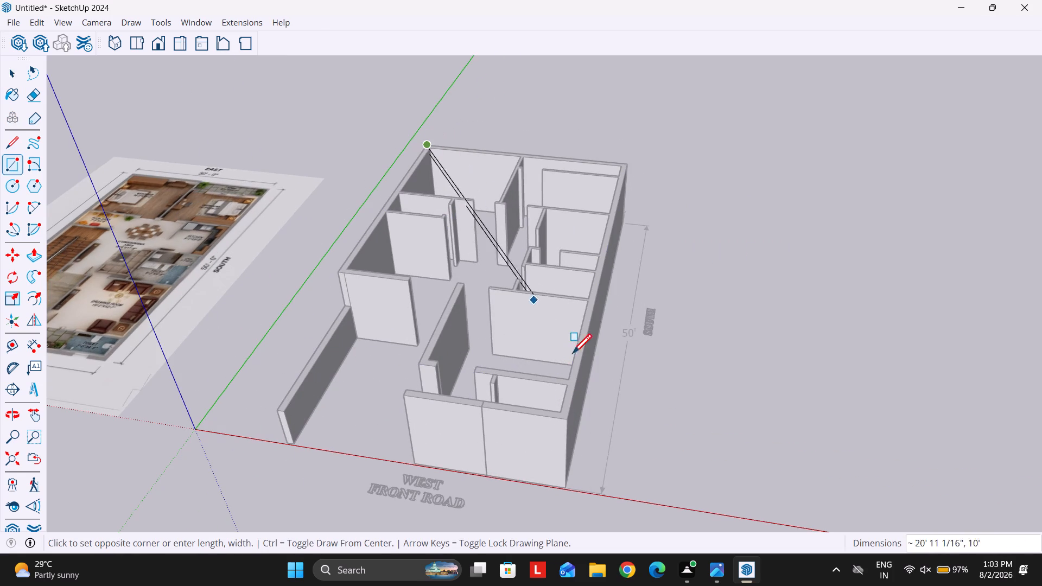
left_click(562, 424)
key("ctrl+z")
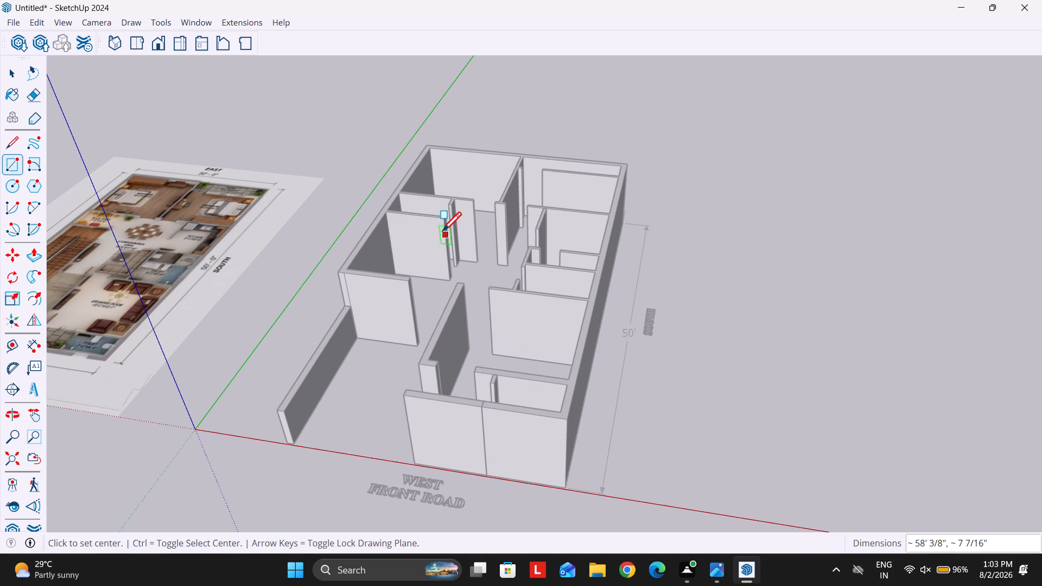
Draw a horizontal rectangle over the wall tops from the house's north-east outer corner to its south-west outer corner.
scroll(424, 133, "up", 3)
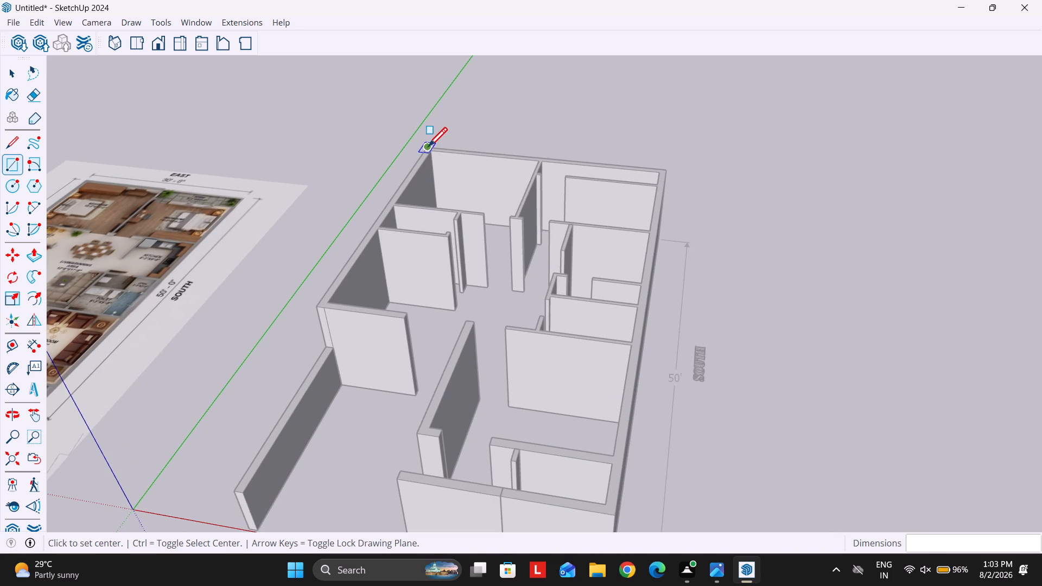
left_click(428, 146)
scroll(578, 283, "down", 5)
scroll(626, 415, "up", 2)
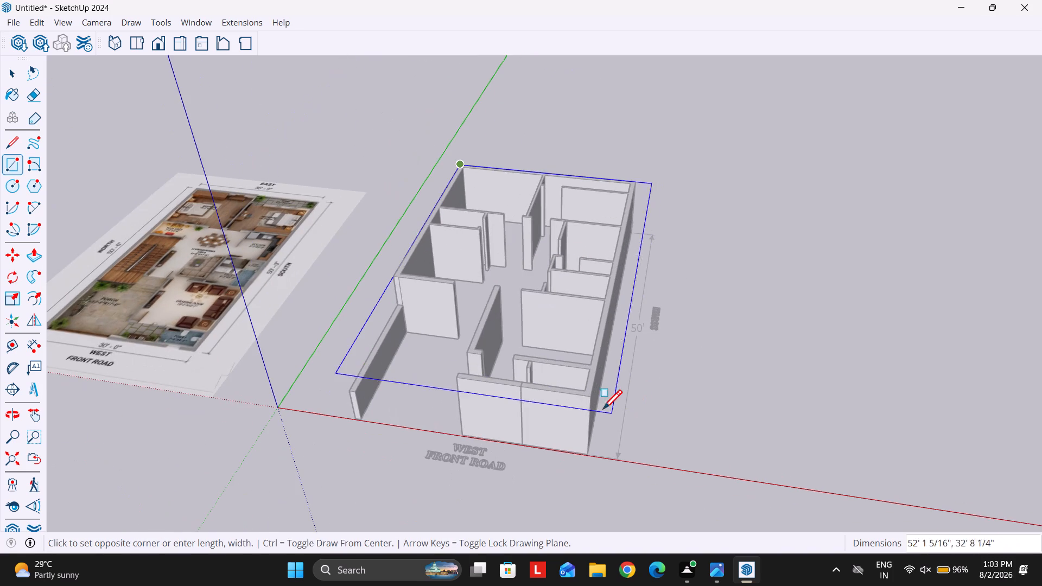
left_click(589, 399)
key("space")
Extrude the rectangle over the wall tops into a 1' thick slab.
key("p")
left_click(570, 360)
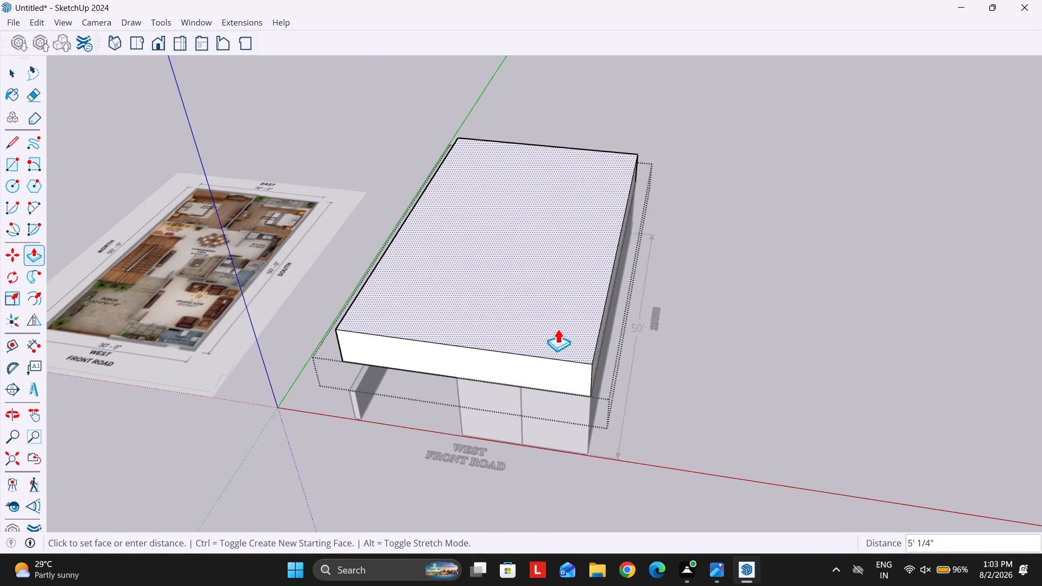
type("1'")
key("Return")
key("space")
Close the slab's group and move the slab straight down about 7' along the blue axis.
middle_click_drag(685, 319, 671, 221)
scroll(521, 348, "up", 3)
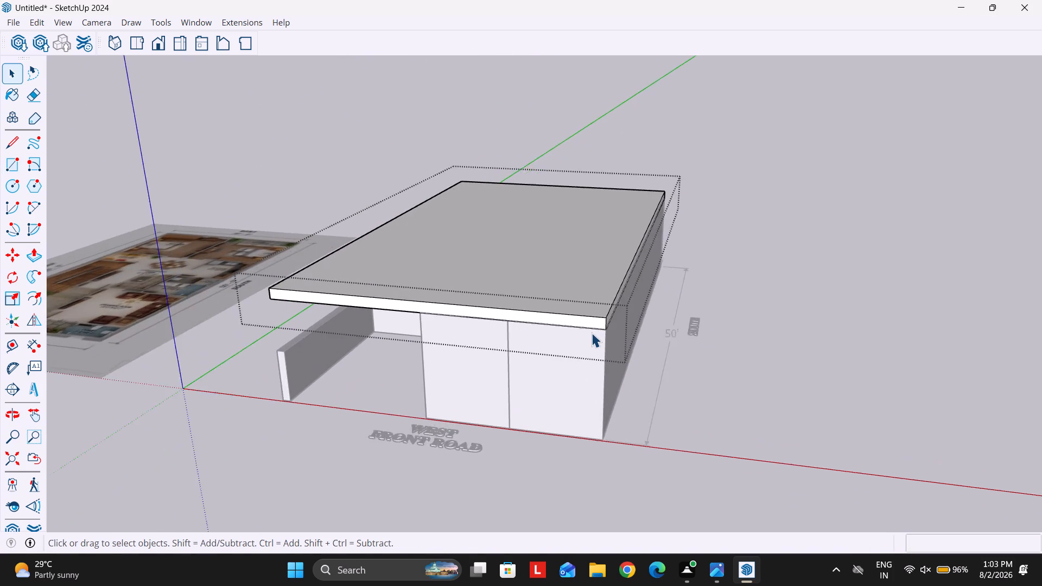
scroll(592, 333, "up", 2)
left_click(772, 363)
left_click(594, 281)
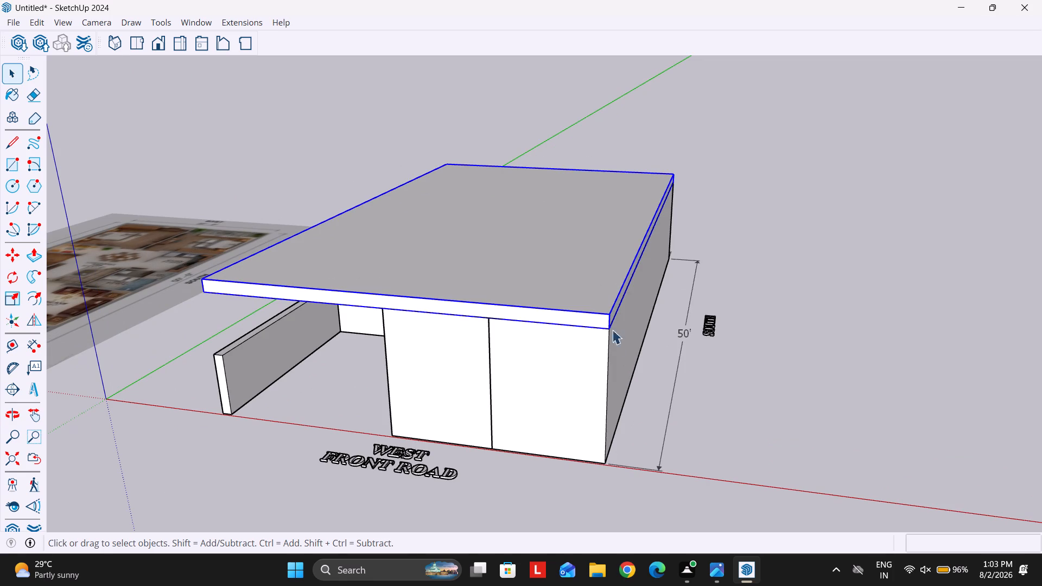
key("m")
left_click(609, 316)
key("Up")
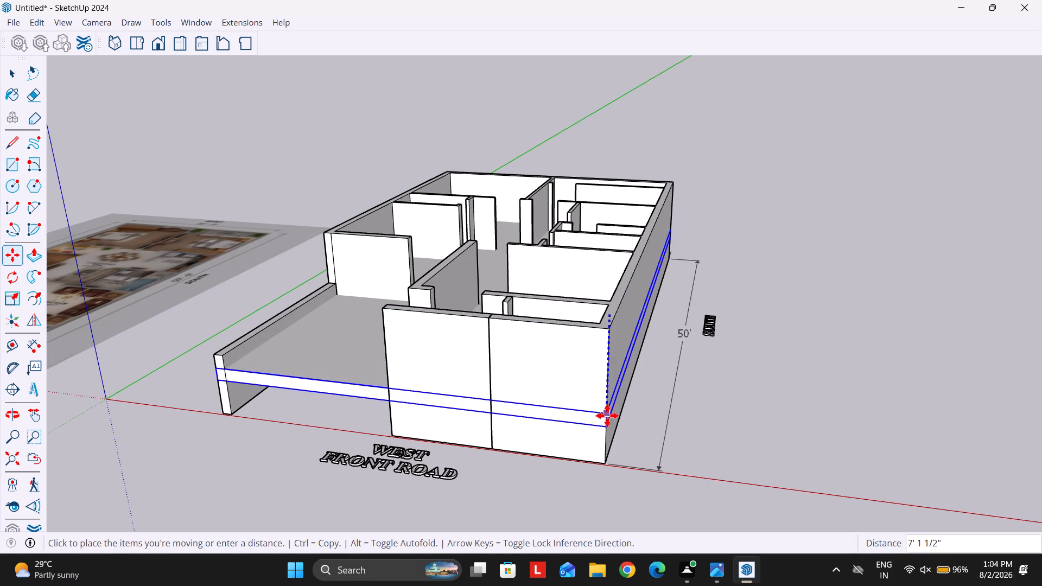
left_click(609, 419)
key("space")
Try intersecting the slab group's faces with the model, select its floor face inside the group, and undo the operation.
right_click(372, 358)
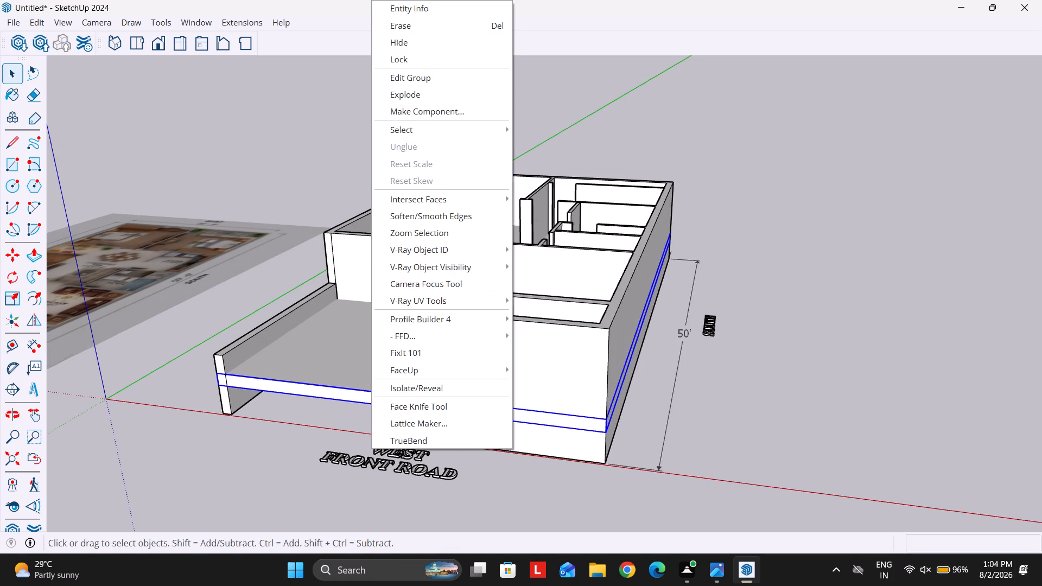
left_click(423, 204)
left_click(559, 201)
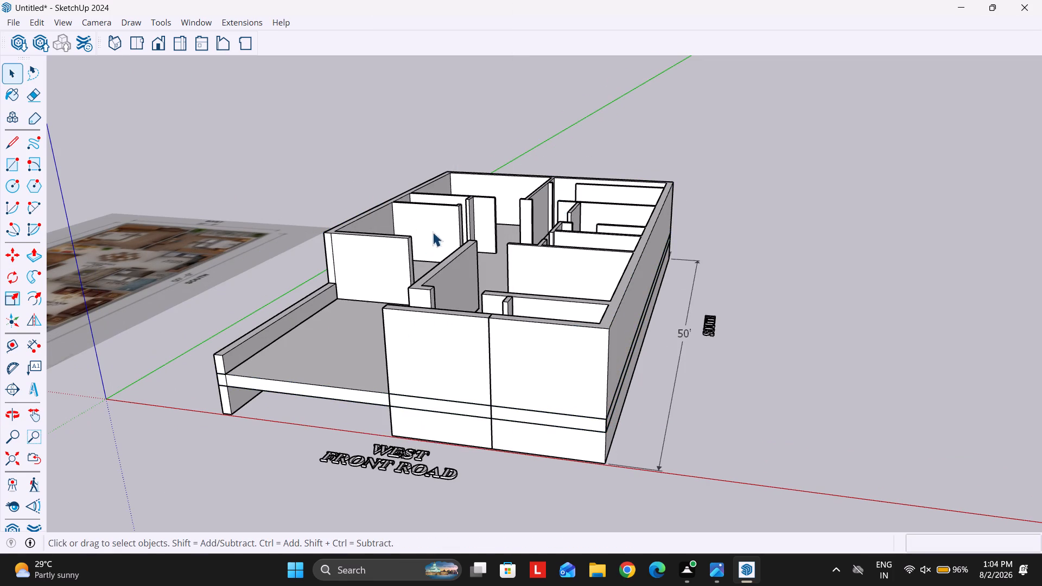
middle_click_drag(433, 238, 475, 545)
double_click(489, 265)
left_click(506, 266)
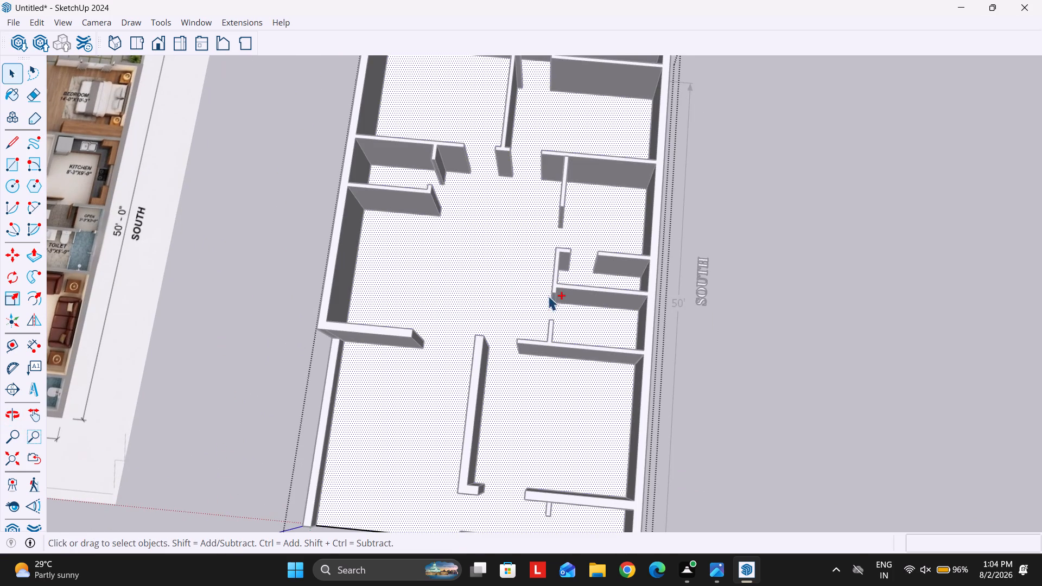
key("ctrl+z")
In the outer walls group, extend the free end of the living area's west wall 5' 7 3/4" to the central wall's corner.
middle_click_drag(482, 363, 504, 297)
middle_click_drag(467, 344, 476, 307)
scroll(390, 351, "up", 4)
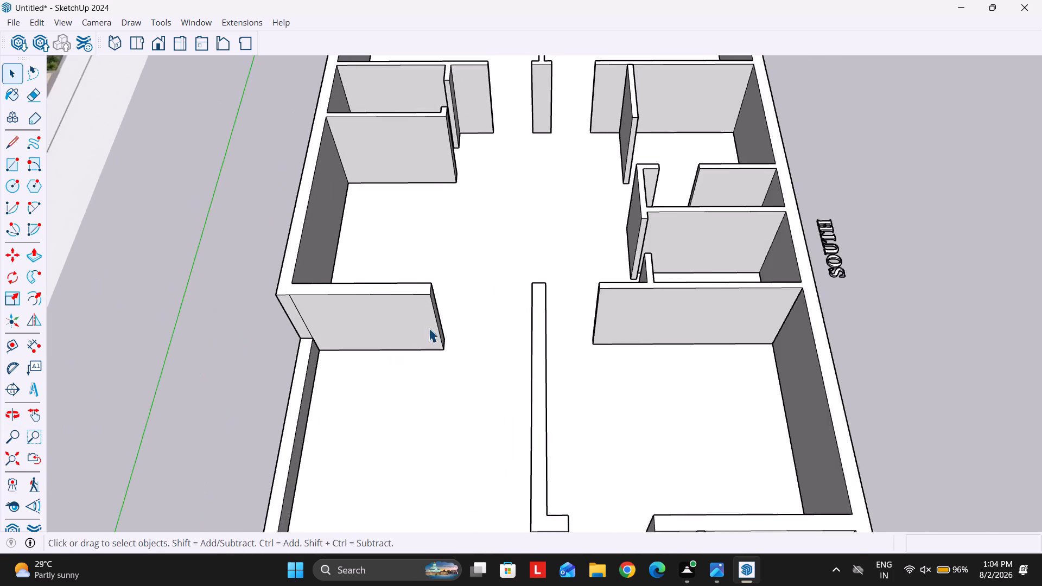
scroll(429, 328, "up", 2)
middle_click_drag(453, 318, 381, 318)
scroll(473, 310, "down", 9)
scroll(463, 302, "up", 3)
double_click(461, 303)
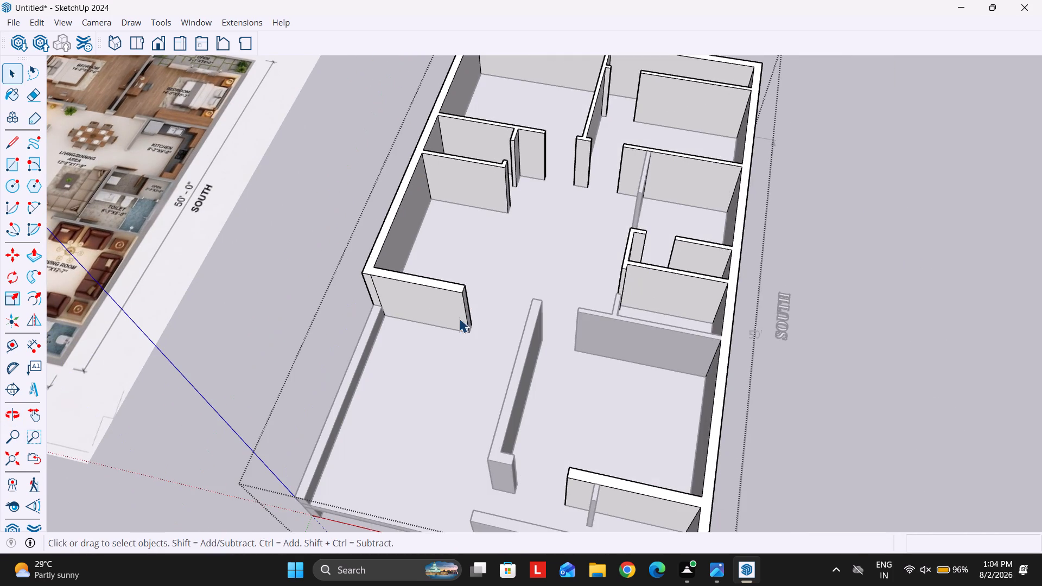
scroll(452, 332, "up", 3)
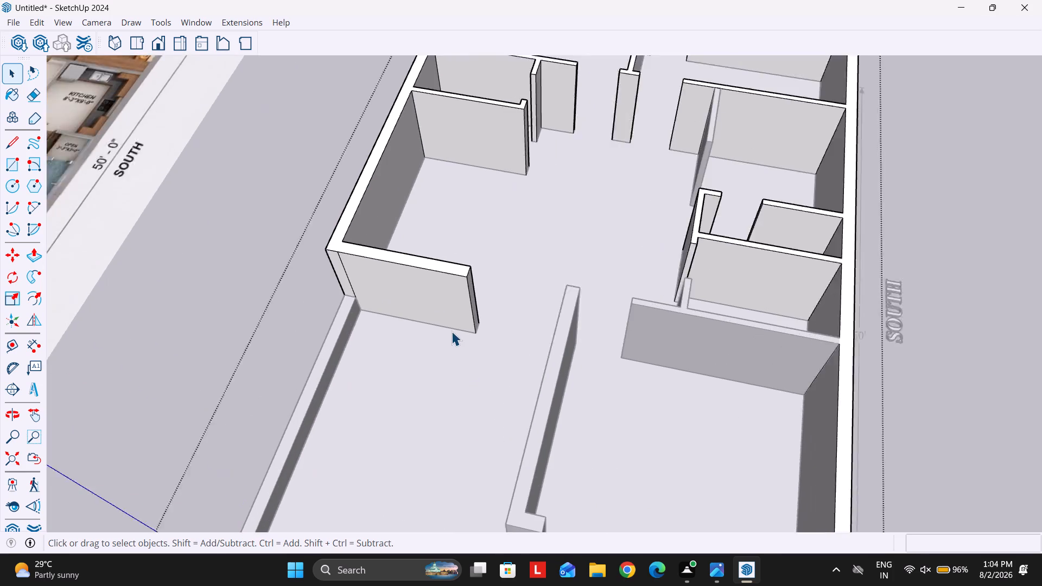
scroll(452, 331, "up", 1)
middle_click_drag(468, 335, 396, 328)
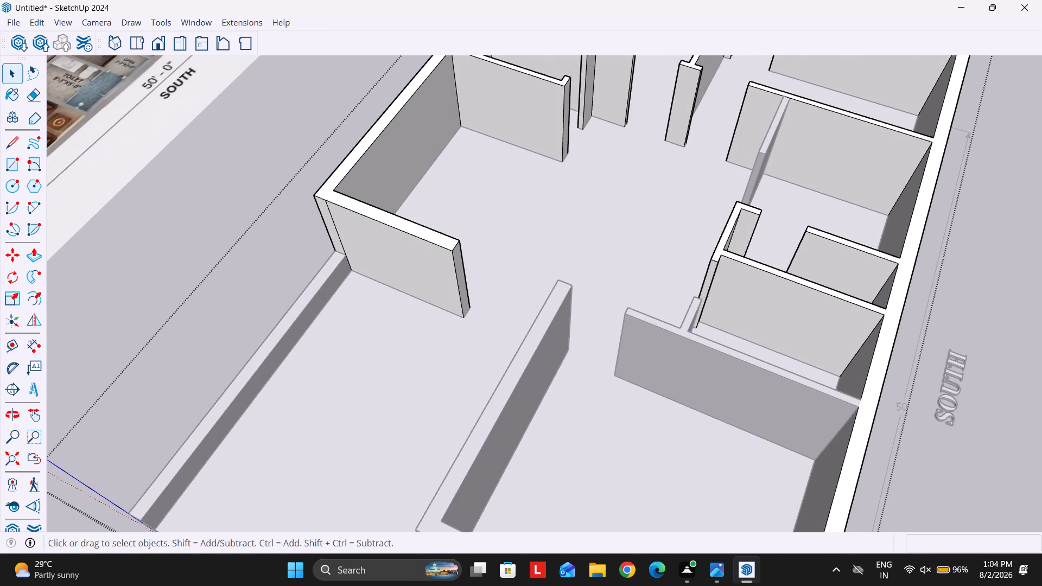
left_click(32, 254)
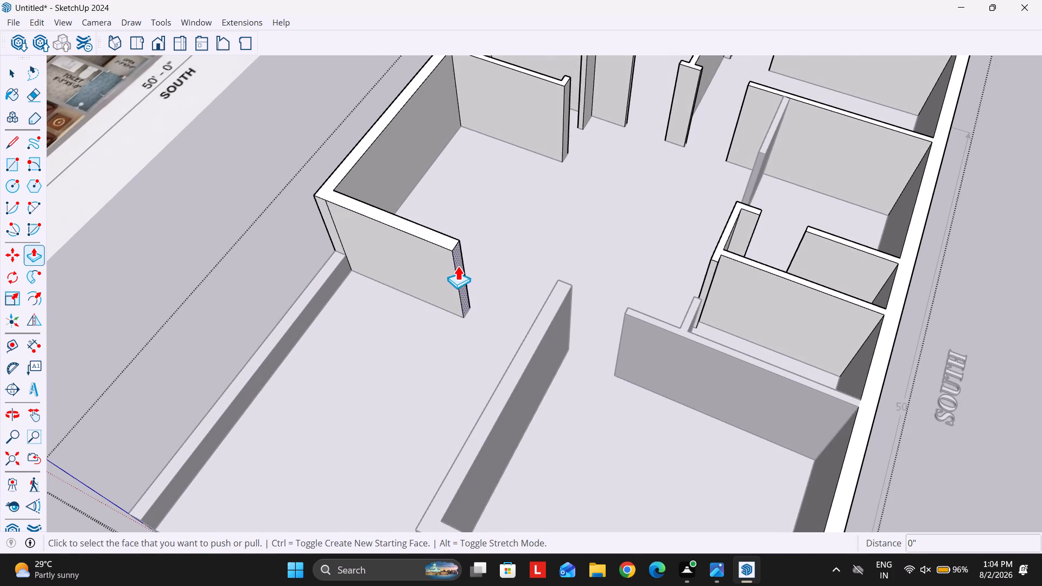
left_click(458, 265)
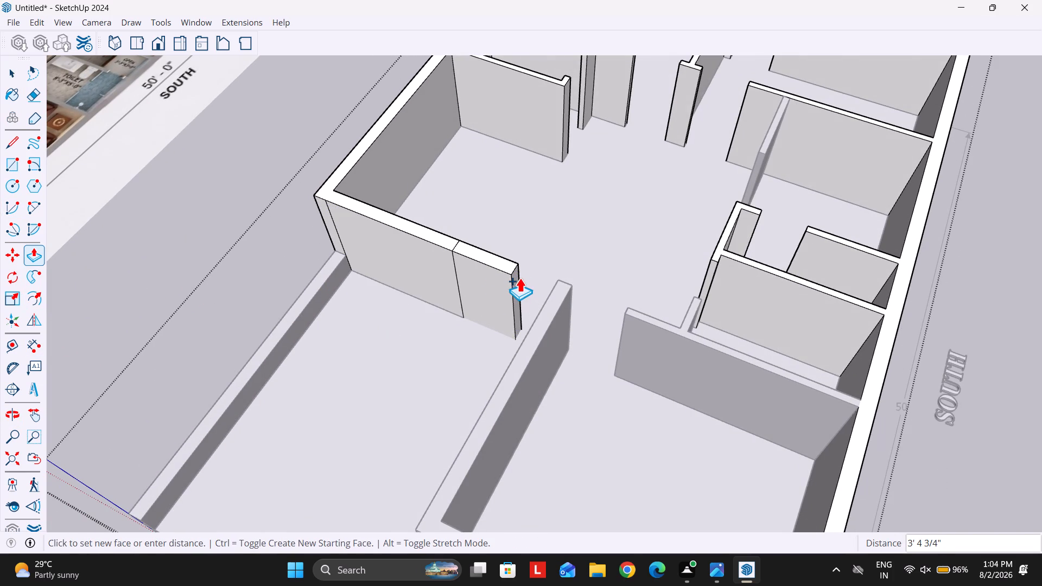
left_click(556, 283)
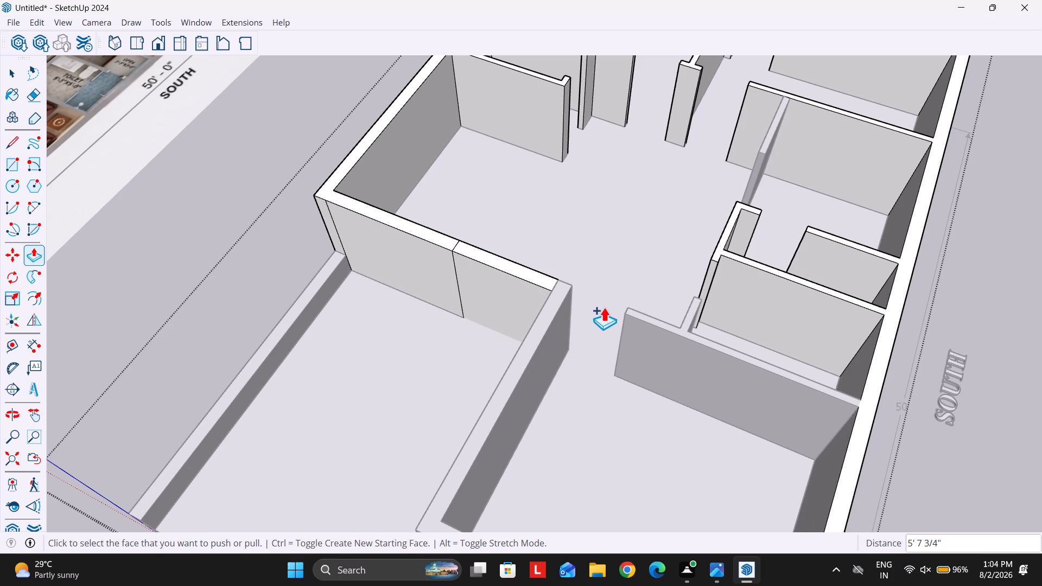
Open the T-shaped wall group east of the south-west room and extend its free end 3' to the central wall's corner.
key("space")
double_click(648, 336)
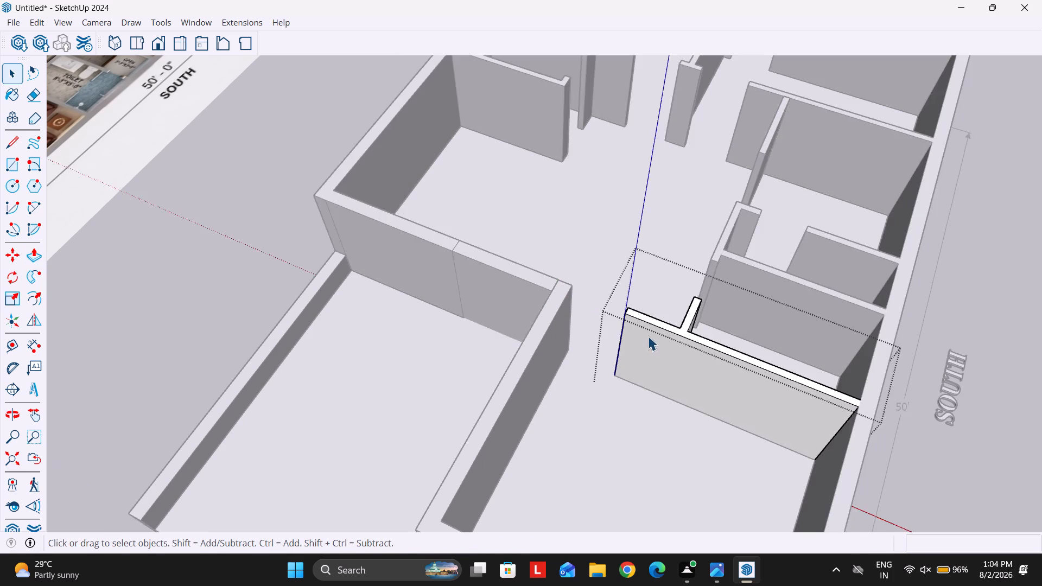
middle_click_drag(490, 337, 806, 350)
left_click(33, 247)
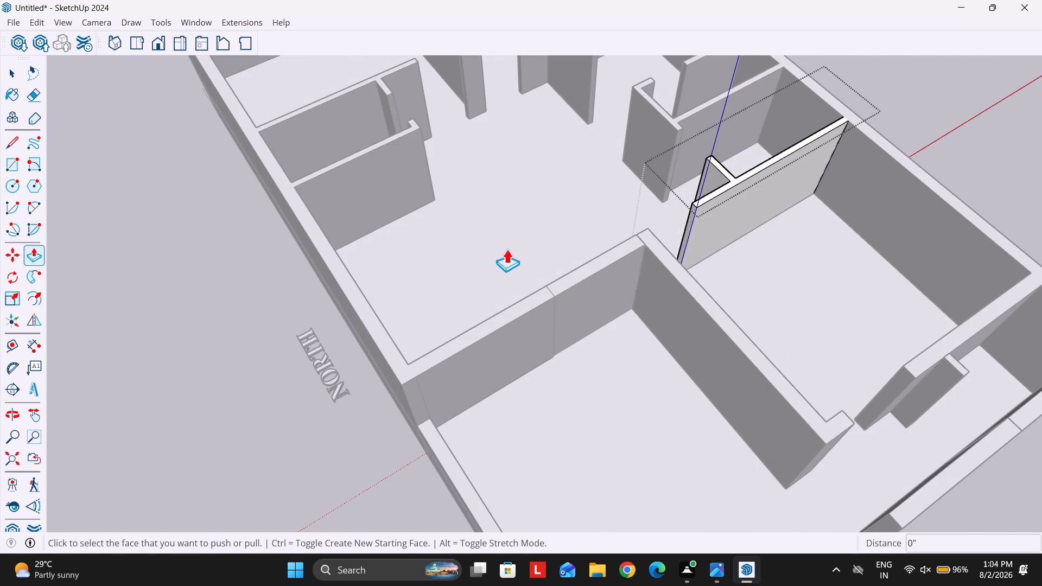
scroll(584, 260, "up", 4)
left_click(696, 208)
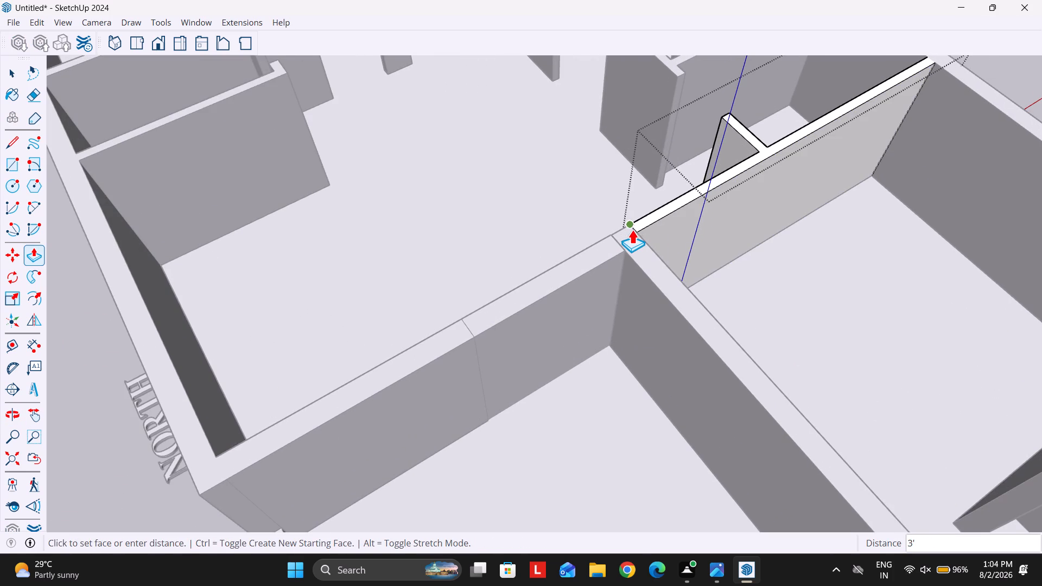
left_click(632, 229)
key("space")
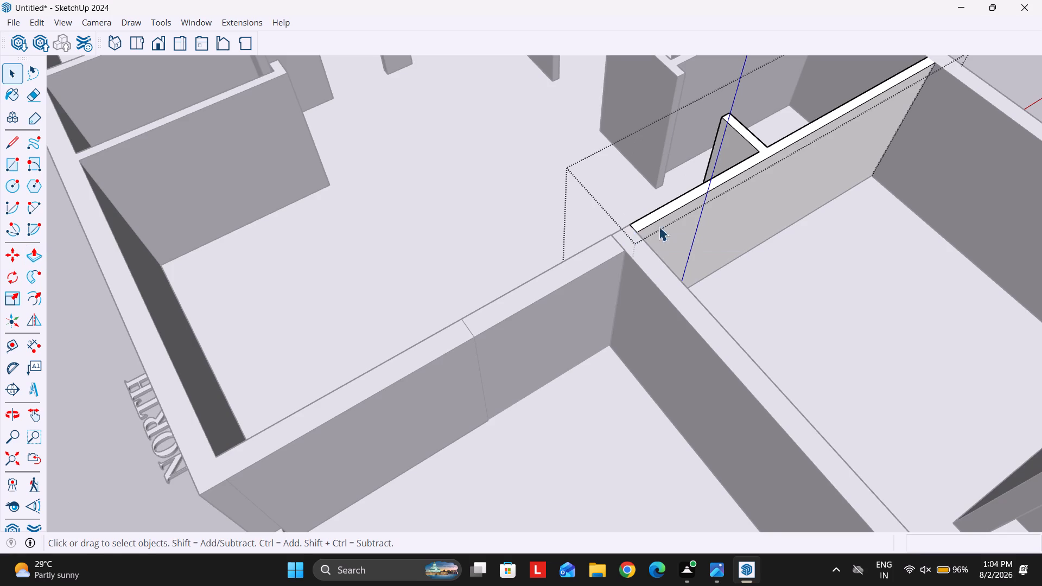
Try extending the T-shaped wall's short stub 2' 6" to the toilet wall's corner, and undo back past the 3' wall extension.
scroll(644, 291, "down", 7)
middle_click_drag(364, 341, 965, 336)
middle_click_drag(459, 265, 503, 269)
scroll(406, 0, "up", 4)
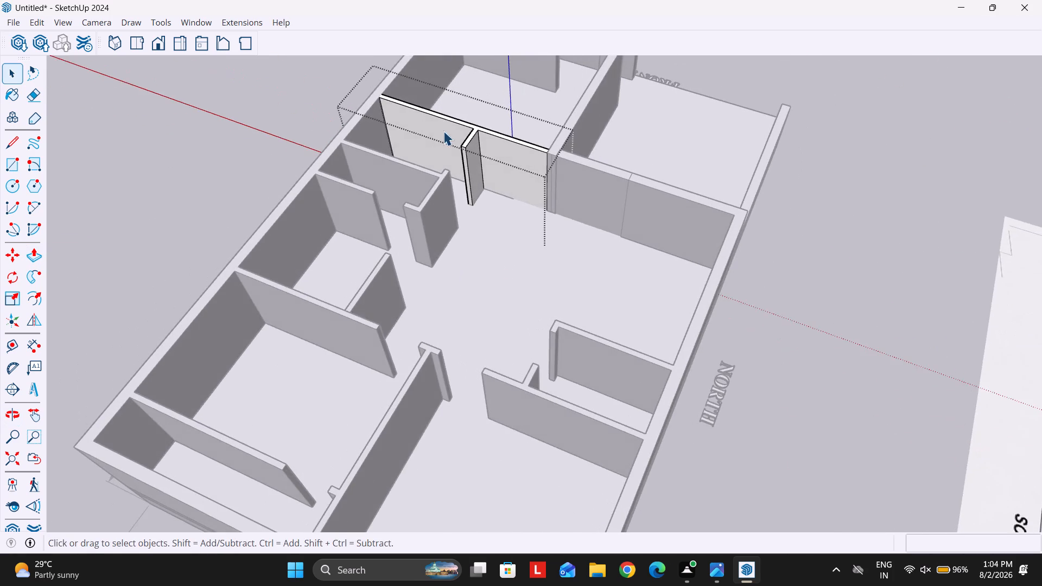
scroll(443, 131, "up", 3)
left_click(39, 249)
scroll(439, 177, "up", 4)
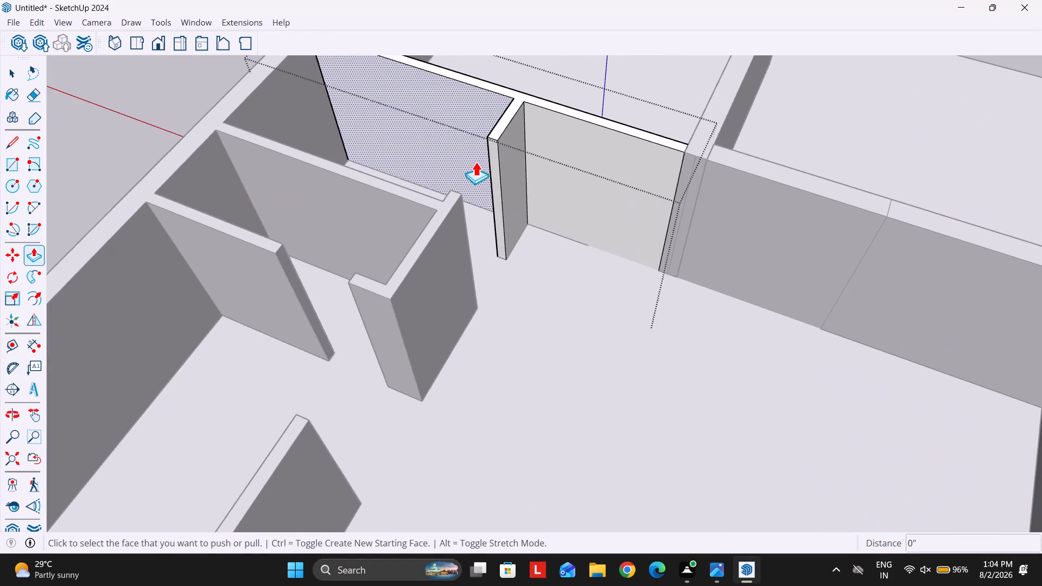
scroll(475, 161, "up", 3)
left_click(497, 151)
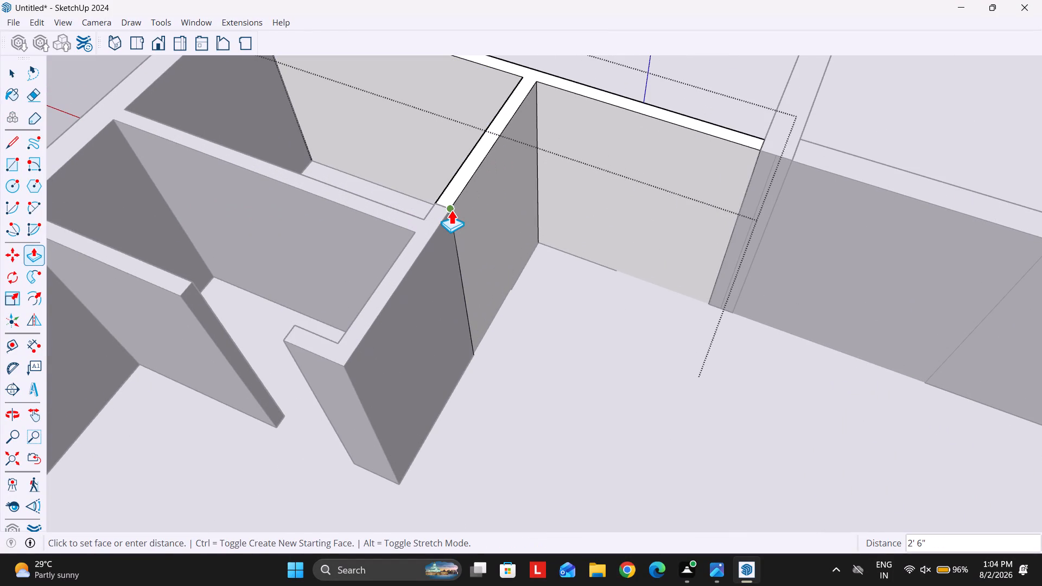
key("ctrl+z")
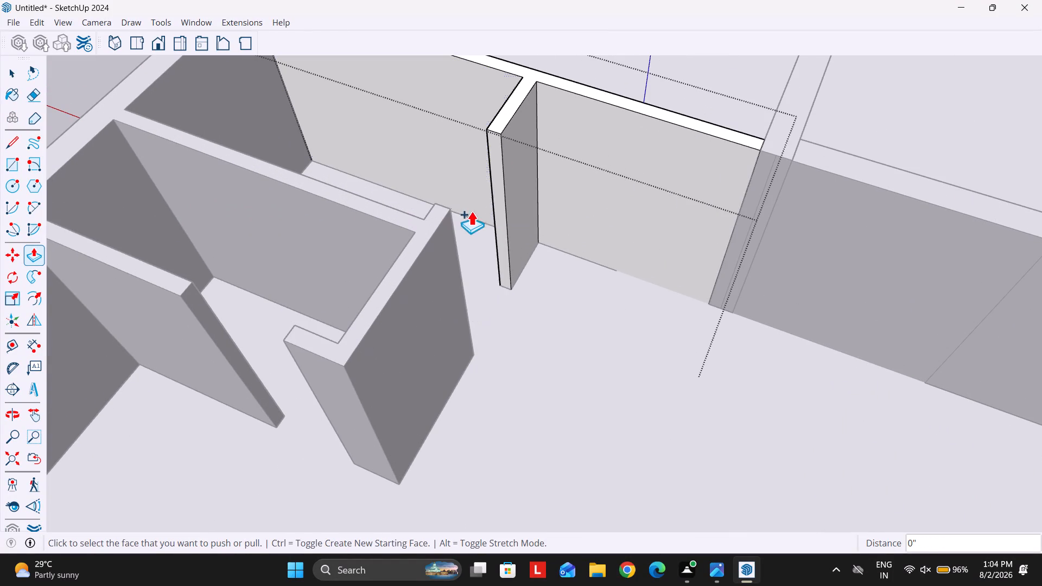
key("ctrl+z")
Extend the T-shaped wall's long end 3' to the central wall's corner and its short stub 2' 6" to the toilet wall's corner.
middle_click_drag(633, 220, 498, 218)
scroll(565, 154, "up", 2)
left_click(659, 154)
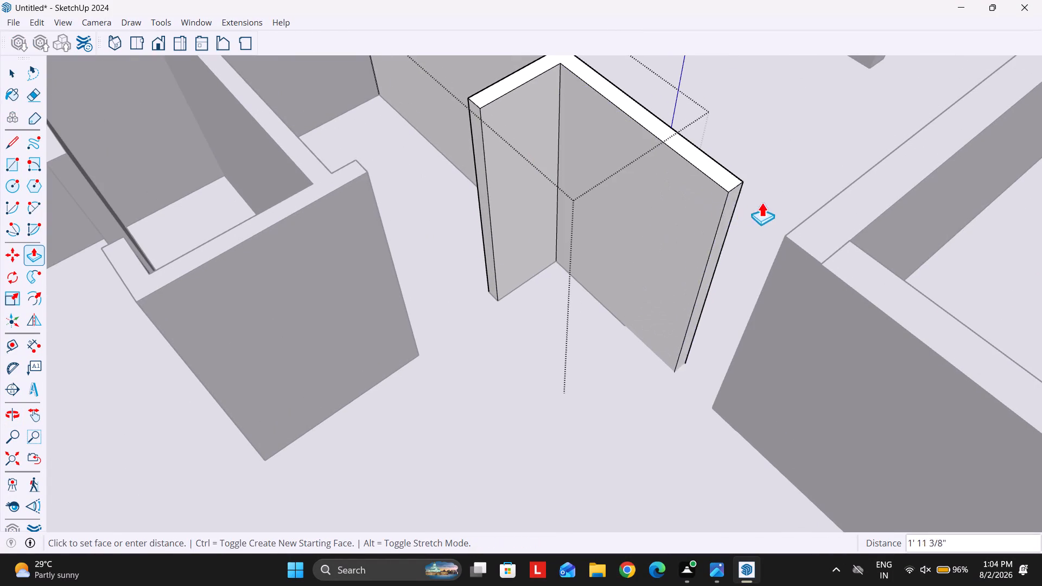
left_click(789, 237)
left_click(475, 148)
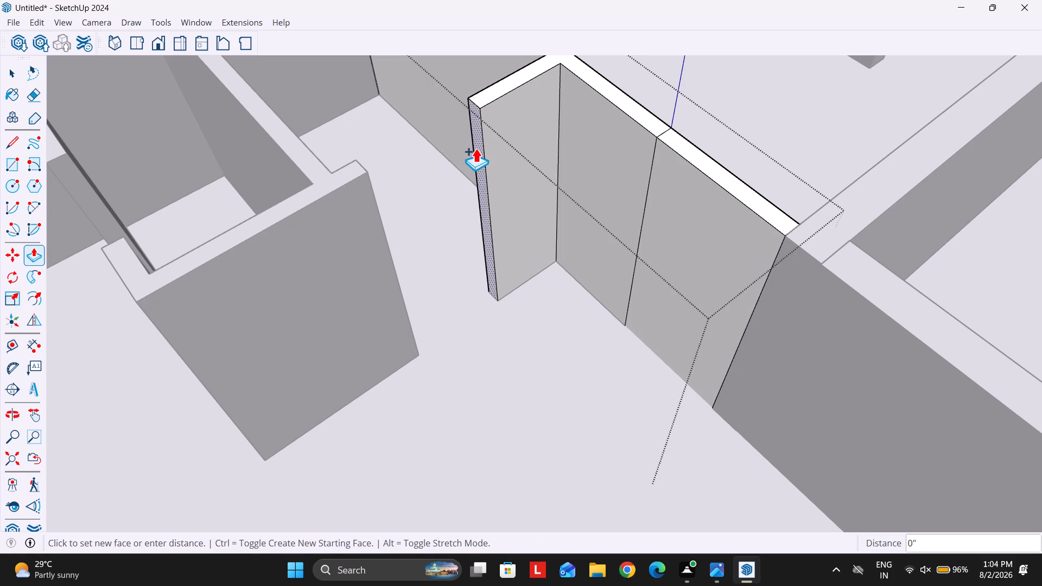
left_click(371, 170)
scroll(472, 237, "down", 10)
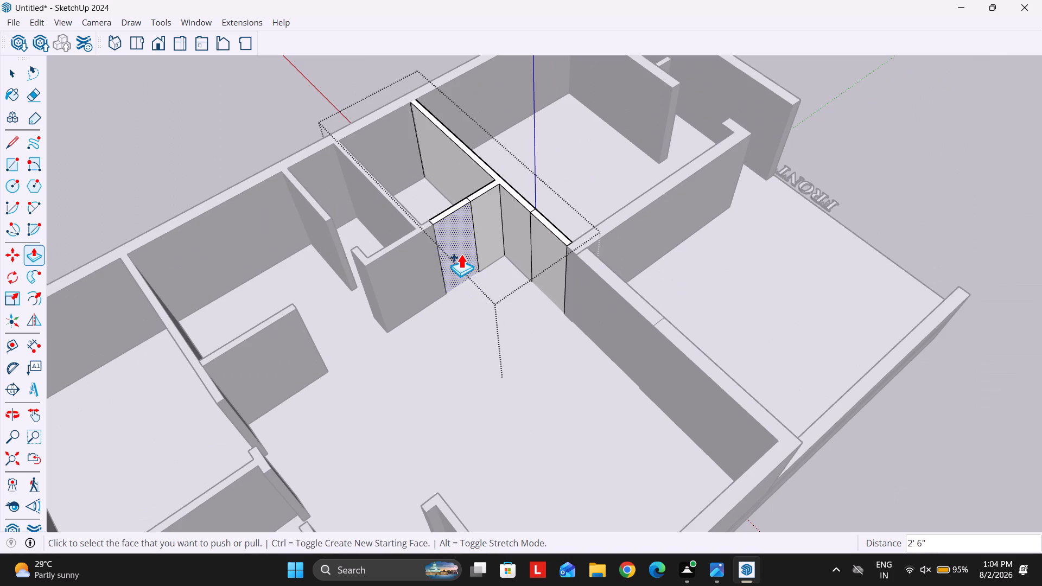
key("space")
In the outer walls group, extend the free end of the south-side toilet's partition 2' 6" to the facing wall stub.
scroll(313, 216, "up", 3)
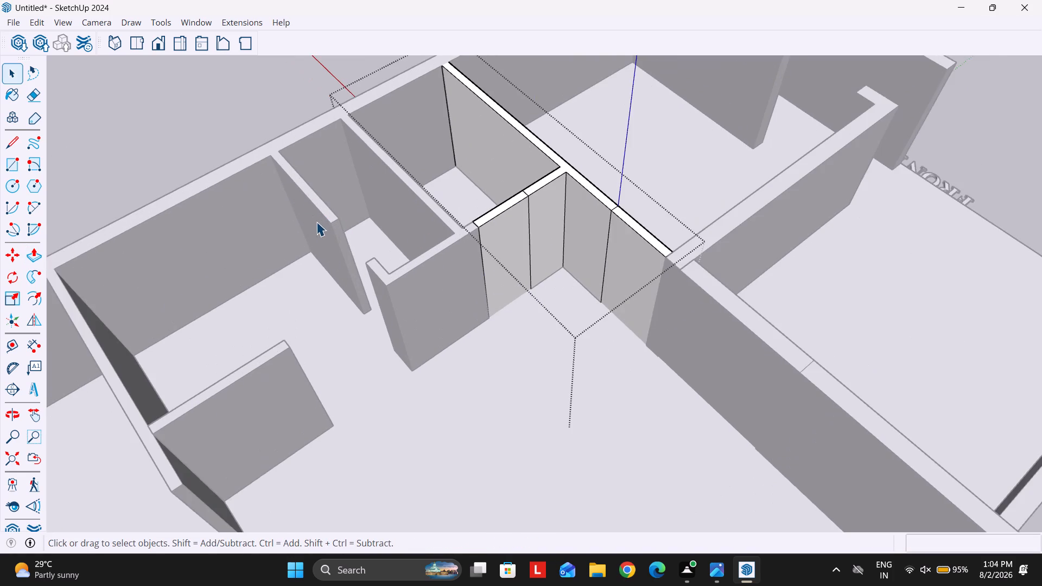
double_click(316, 221)
key("p")
left_click(336, 241)
key("Escape")
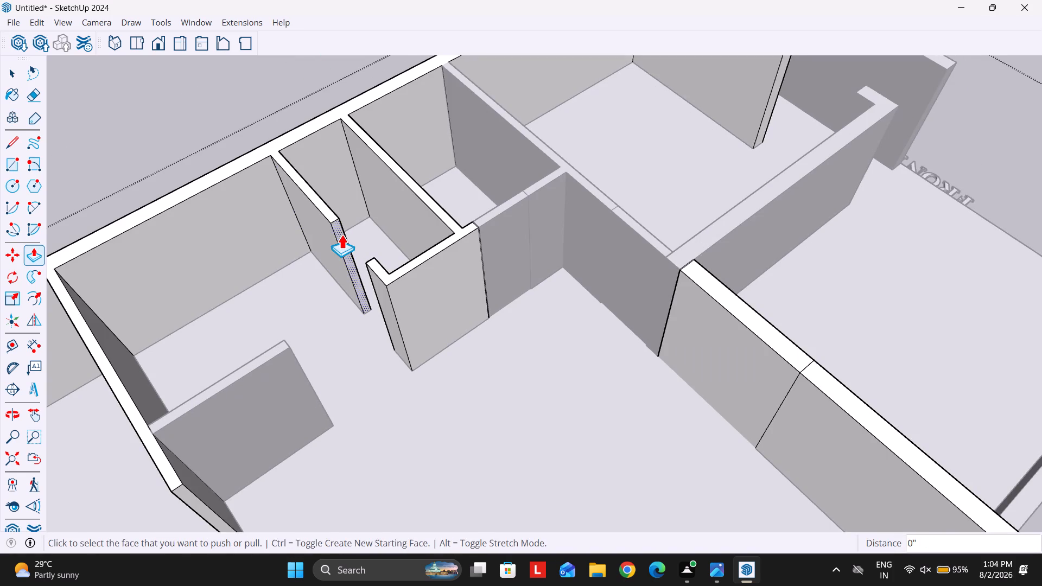
left_click(341, 234)
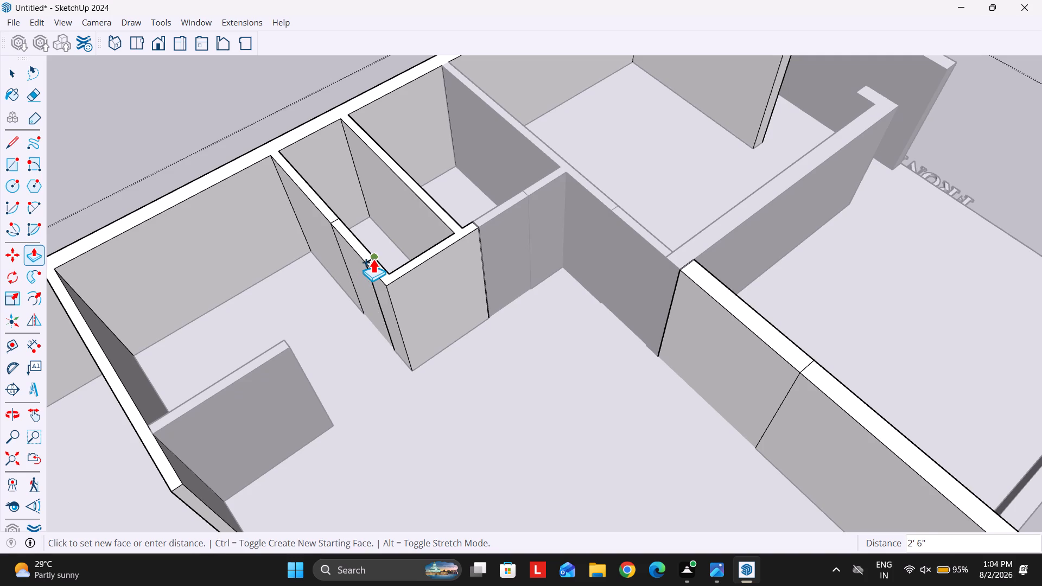
left_click(373, 258)
Open the free-standing kitchen partition's group and extend its end face 4' to the toilet wall's corner.
key("space")
double_click(291, 366)
middle_click_drag(415, 370, 0, 448)
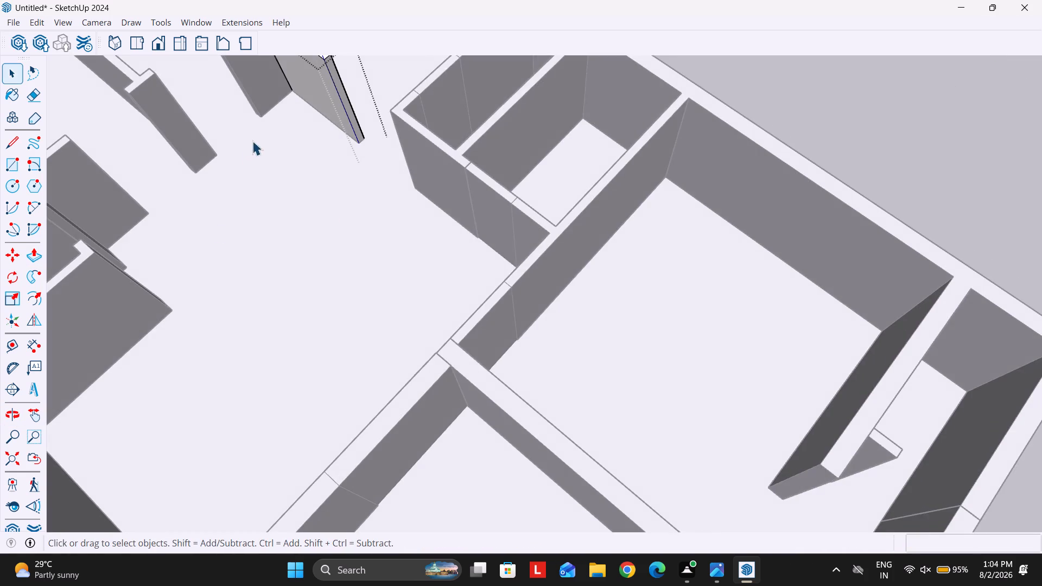
scroll(362, 305, "down", 4)
scroll(342, 216, "up", 4)
key("p")
left_click(345, 129)
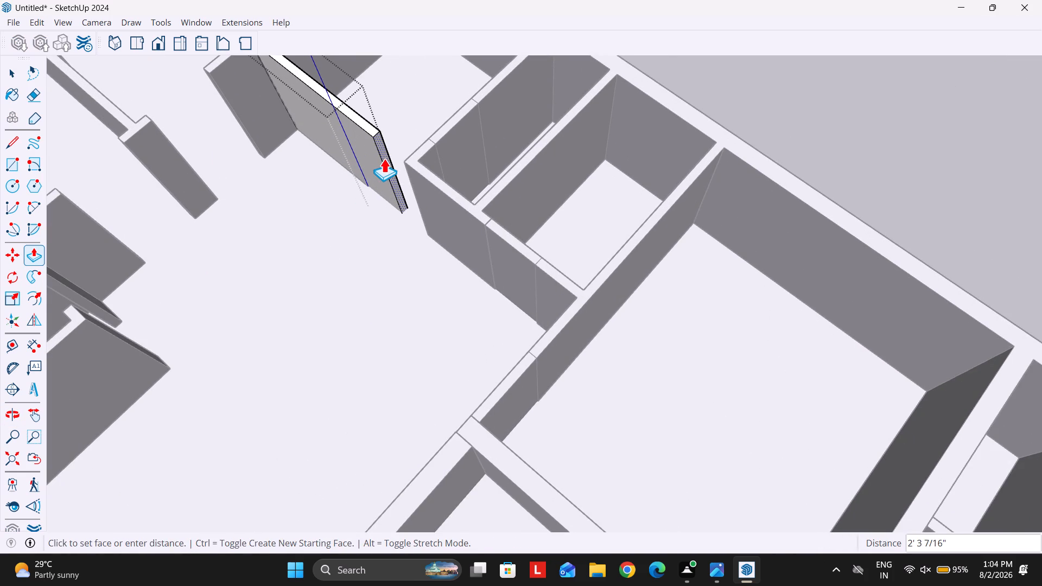
left_click(408, 157)
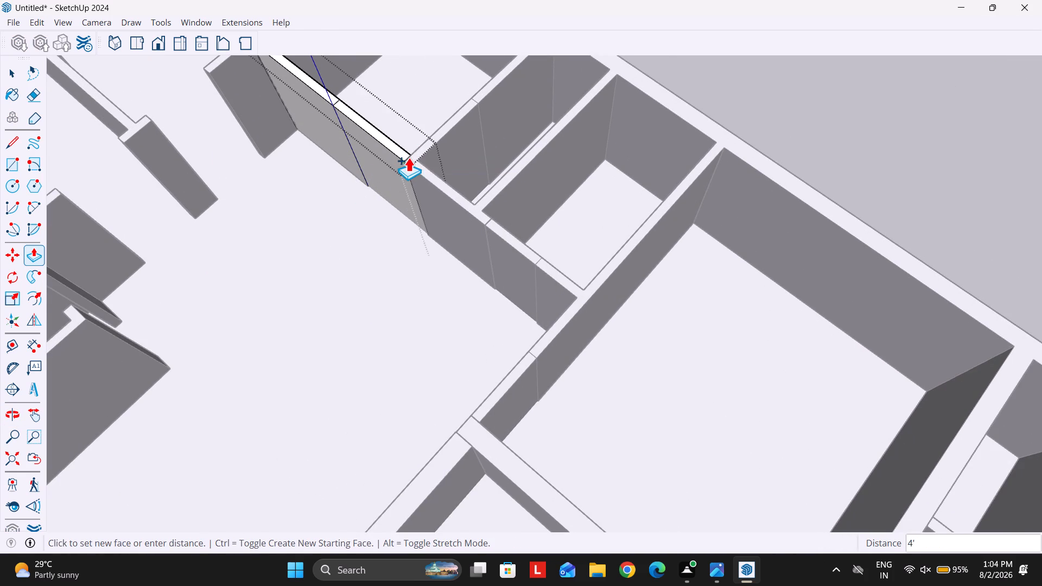
scroll(455, 233, "down", 5)
scroll(371, 258, "down", 4)
scroll(298, 194, "up", 5)
In the outer walls group, extend the kitchen's east wall end 3' across the bedroom doorway to the facing wall end.
key("space")
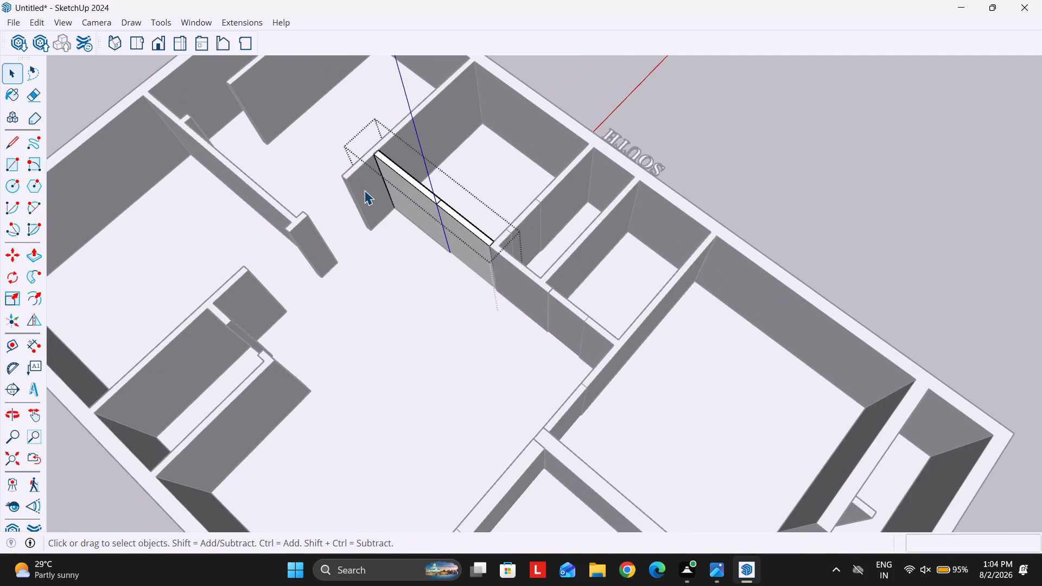
double_click(365, 191)
scroll(331, 203, "up", 1)
middle_click_drag(331, 203, 375, 208)
scroll(327, 207, "up", 10)
key("p")
left_click(343, 224)
scroll(401, 225, "down", 2)
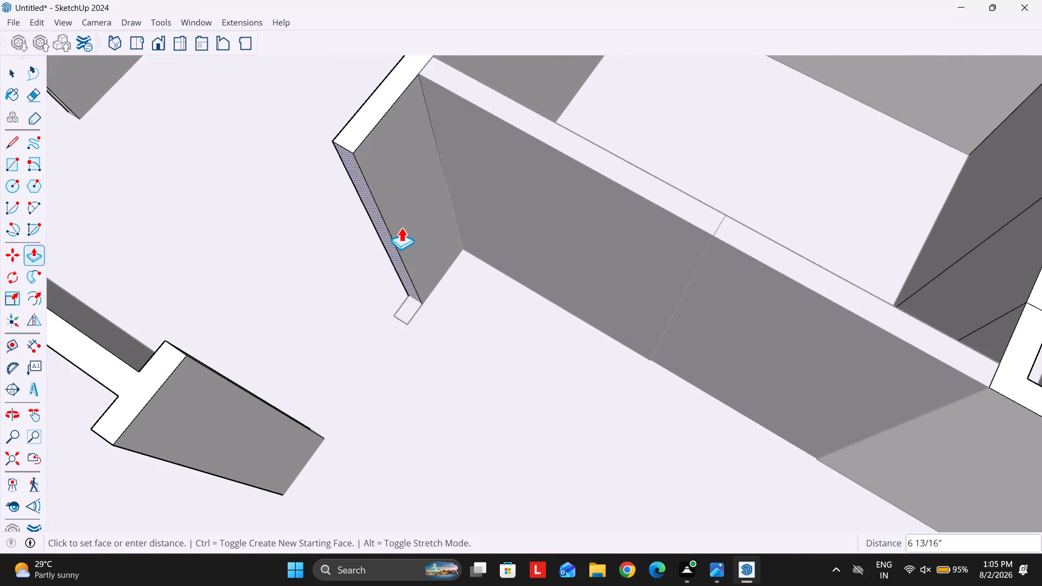
scroll(401, 227, "down", 3)
left_click(292, 301)
middle_click_drag(526, 258, 194, 308)
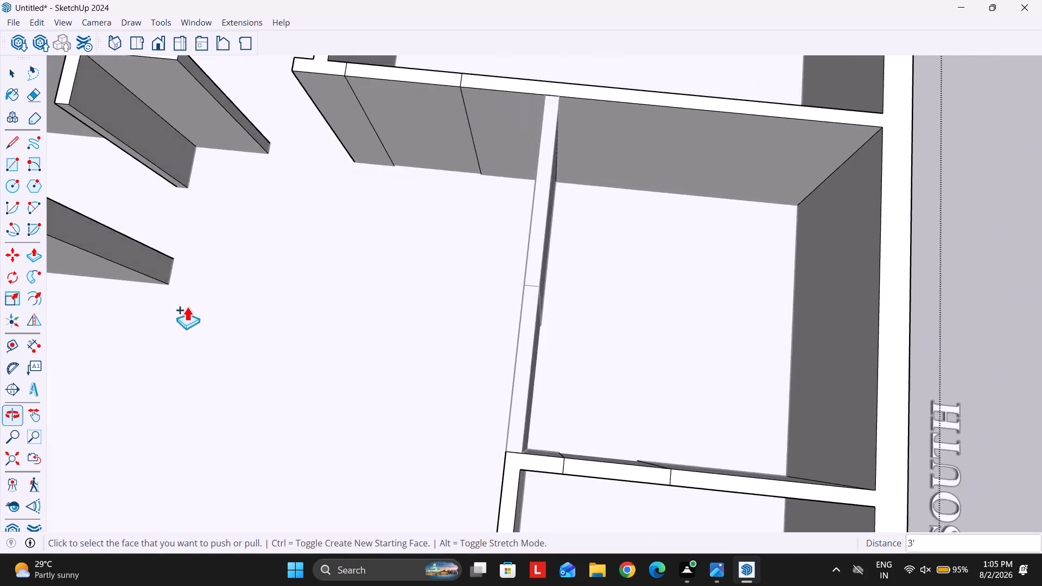
Repeat the 3' extension across the neighbouring north-east bedroom's doorway to join the two wall ends.
scroll(276, 295, "down", 6)
scroll(238, 158, "up", 9)
double_click(238, 177)
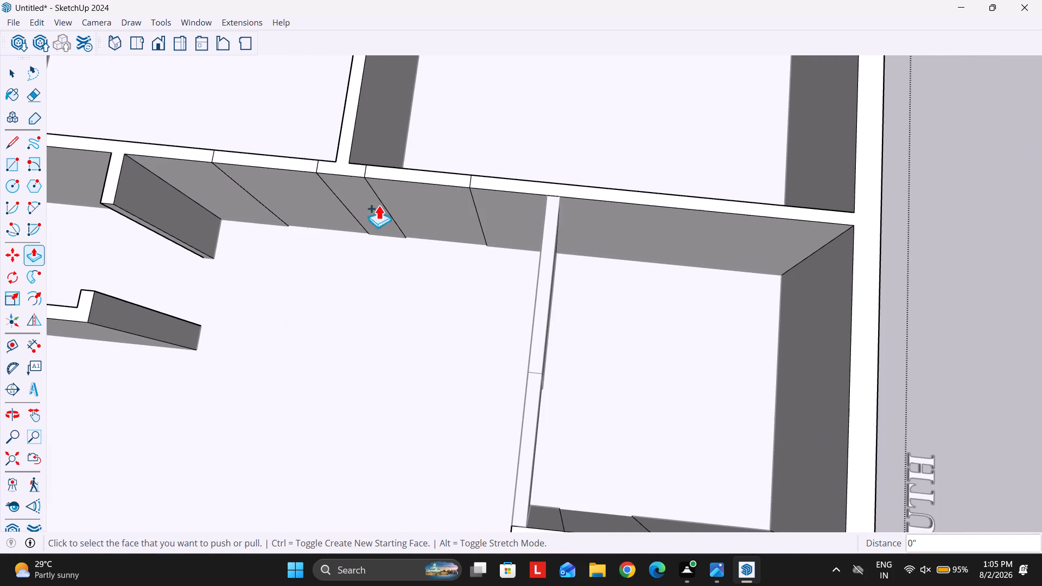
Extend the short wall stub of the north-side toilet 2' 6" across its doorway to the facing wall end.
scroll(519, 208, "down", 8)
scroll(334, 250, "up", 8)
middle_click_drag(357, 196, 339, 149)
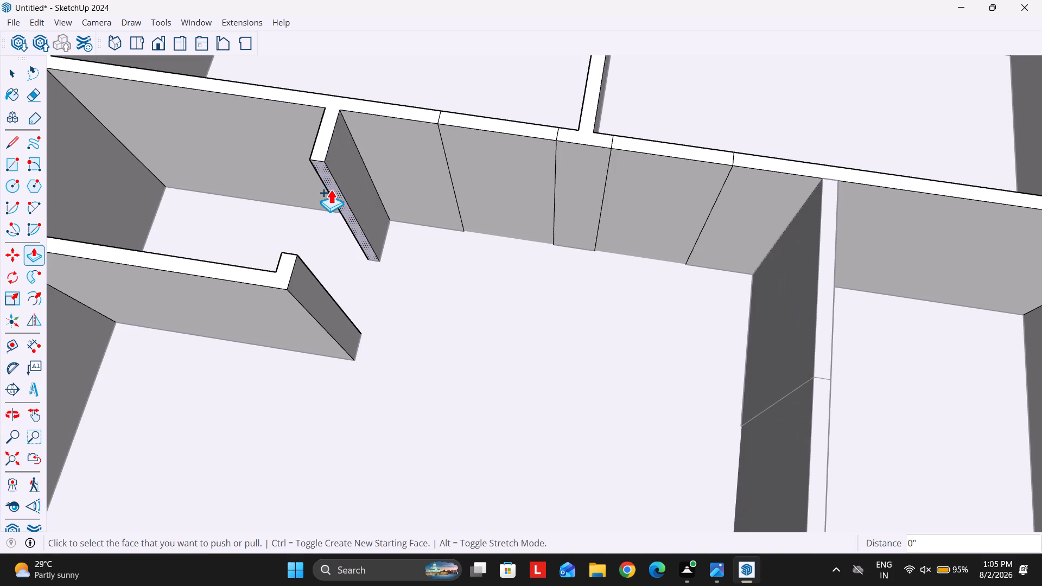
left_click(331, 189)
left_click(291, 258)
Extend the south-east bedroom's inner east partition 3' to the stub on the wall between the two bedrooms.
scroll(463, 247, "down", 15)
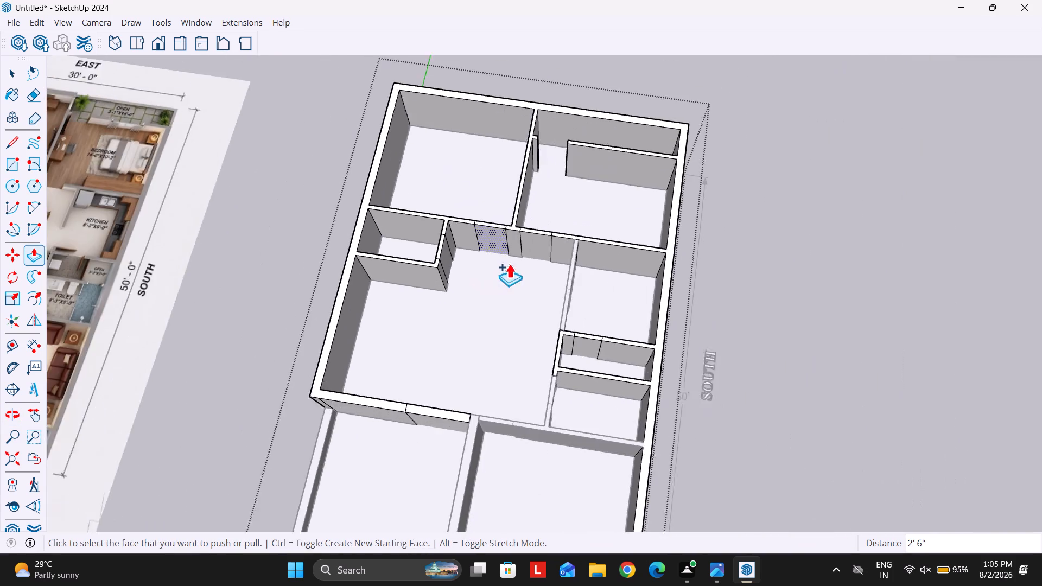
middle_click_drag(519, 282, 518, 267)
scroll(541, 163, "up", 15)
middle_click_drag(563, 173, 727, 137)
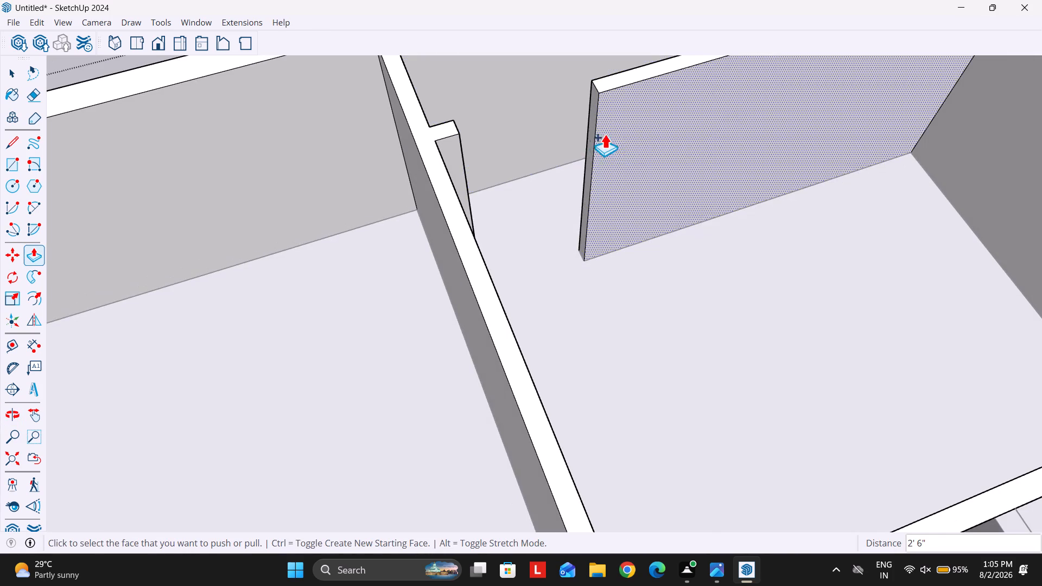
left_click(592, 131)
left_click(456, 132)
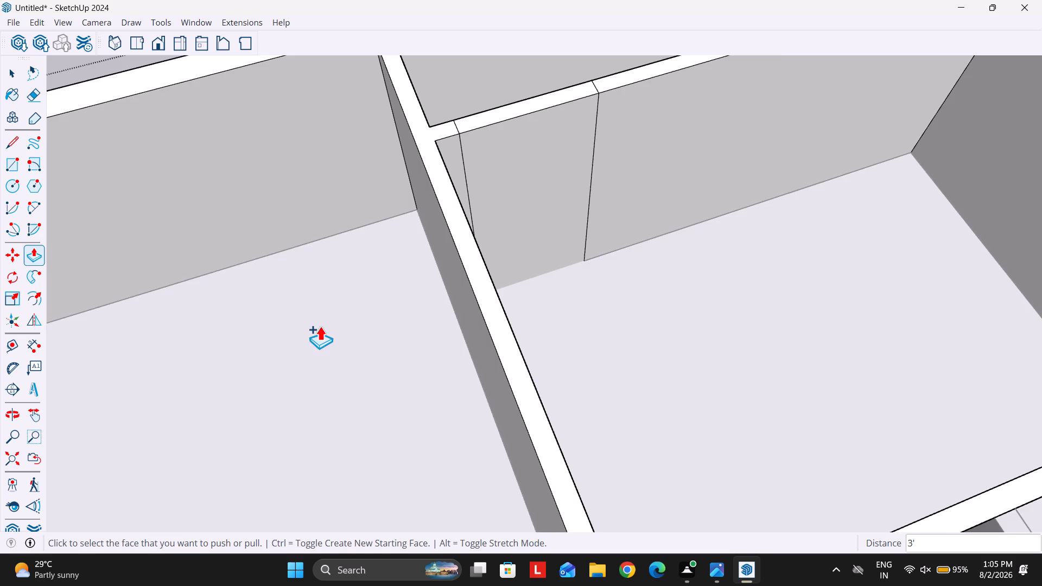
Extend the end of the wall between the drawing room and south-west toilet 4' to the drawing room's north wall corner.
scroll(331, 316, "down", 19)
key("space")
middle_click_drag(437, 353, 435, 251)
scroll(526, 290, "down", 3)
scroll(603, 394, "up", 6)
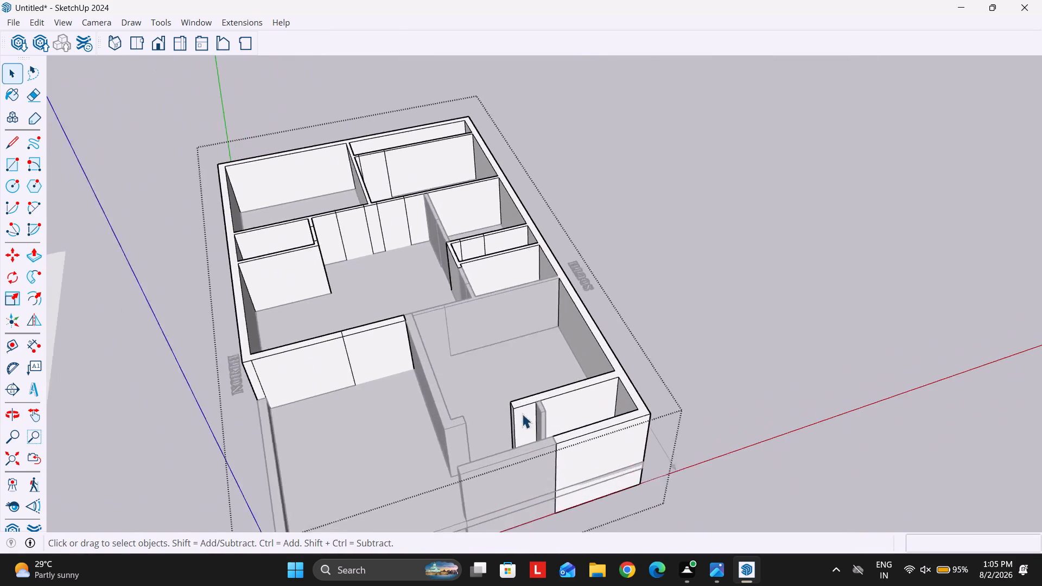
middle_click_drag(514, 409, 617, 426)
scroll(601, 322, "down", 4)
scroll(589, 391, "up", 4)
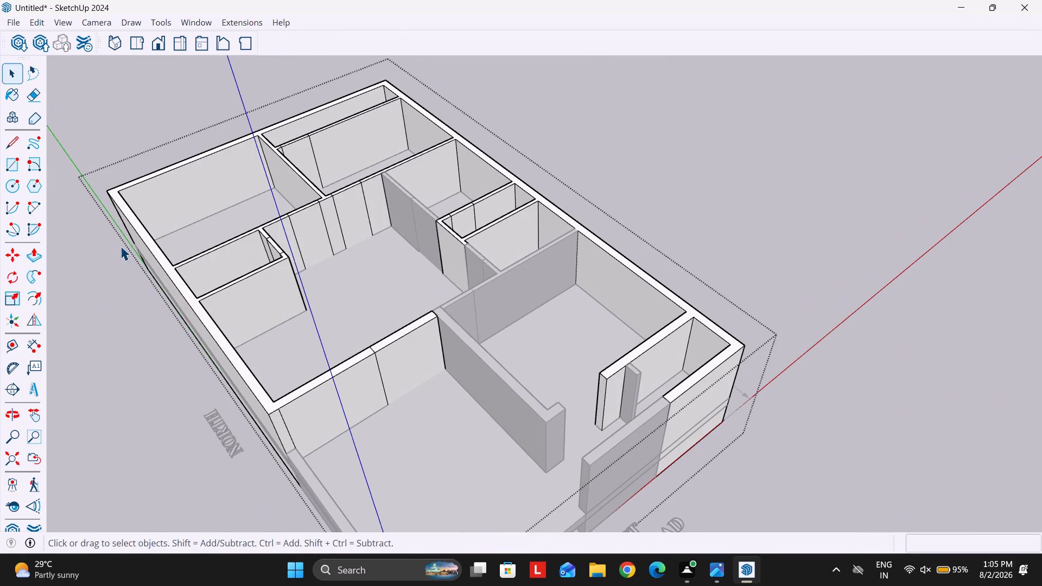
left_click(36, 253)
scroll(608, 430, "up", 8)
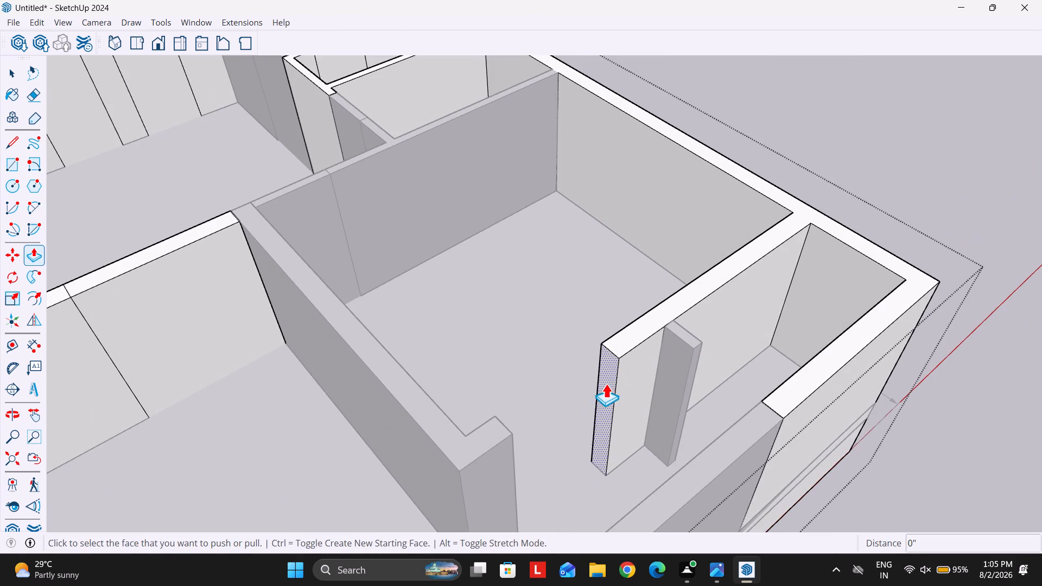
left_click(606, 383)
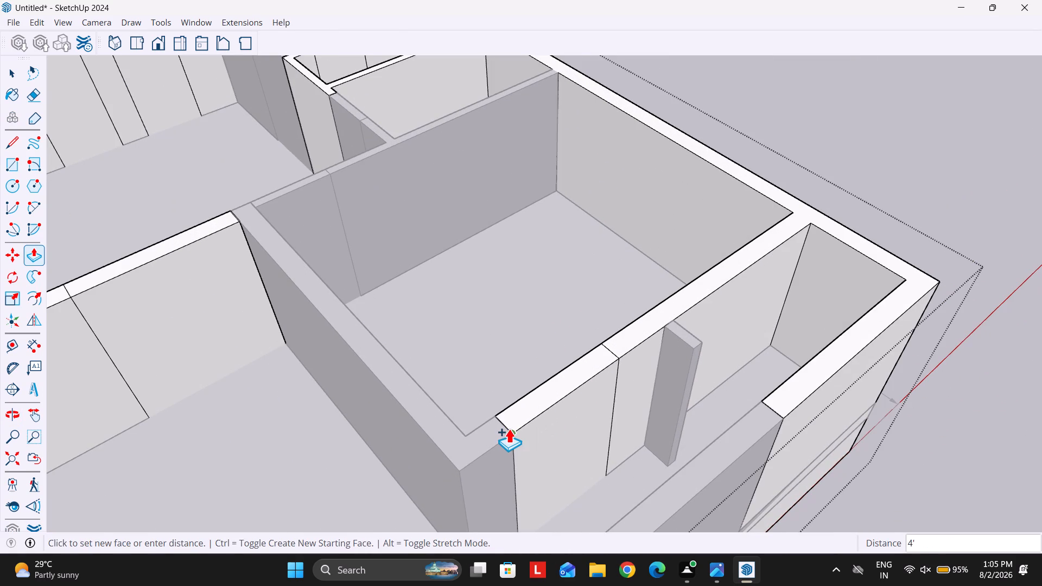
left_click(514, 438)
Close the outer walls group to reach the loose partition stub on the south-west toilet's north side.
scroll(678, 386, "down", 4)
scroll(694, 386, "up", 5)
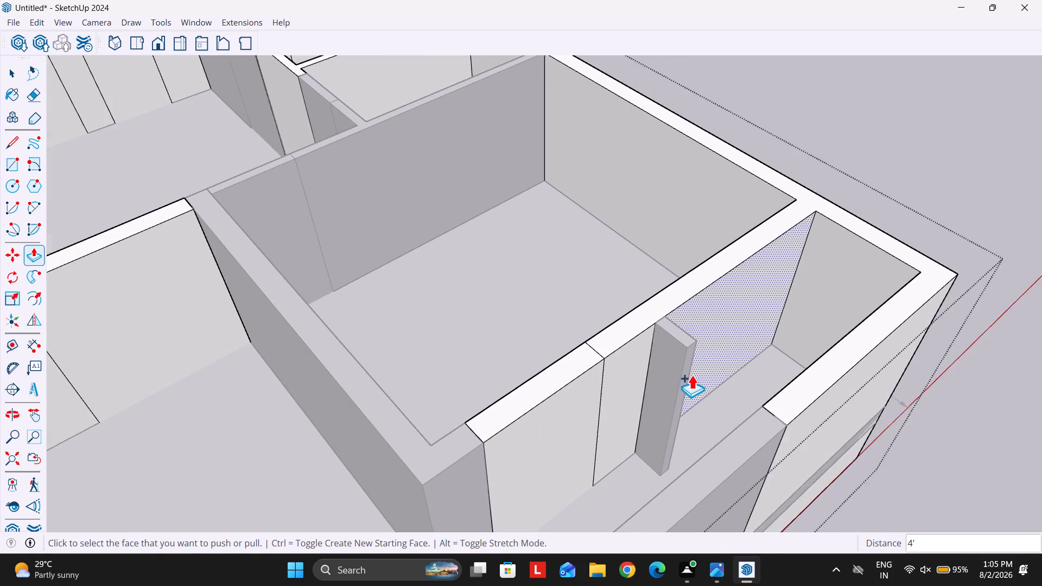
key("space")
double_click(673, 370)
key("grave")
key("Escape")
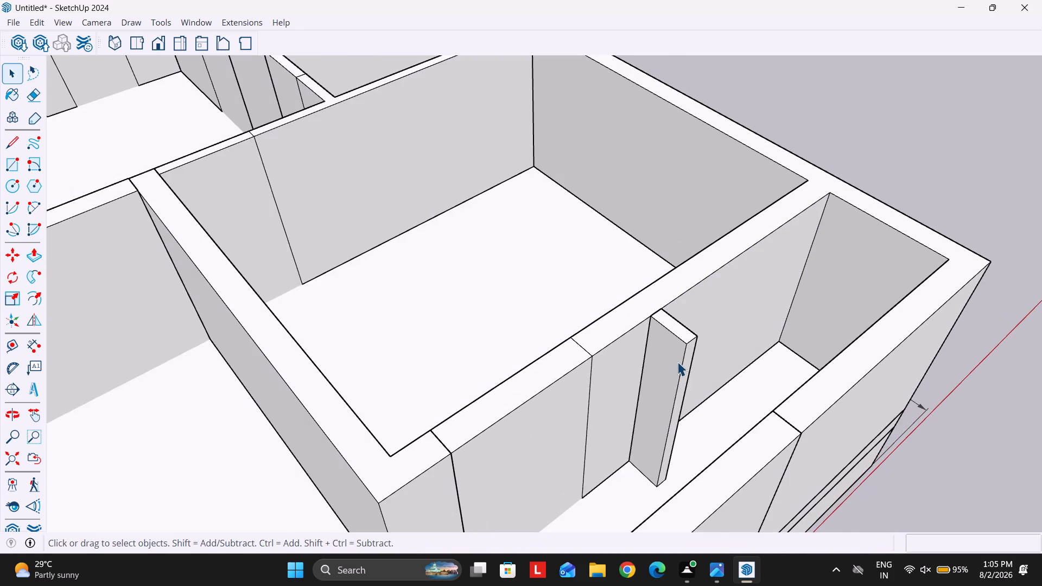
double_click(677, 358)
scroll(719, 390, "up", 5)
key("Escape")
left_click(647, 324)
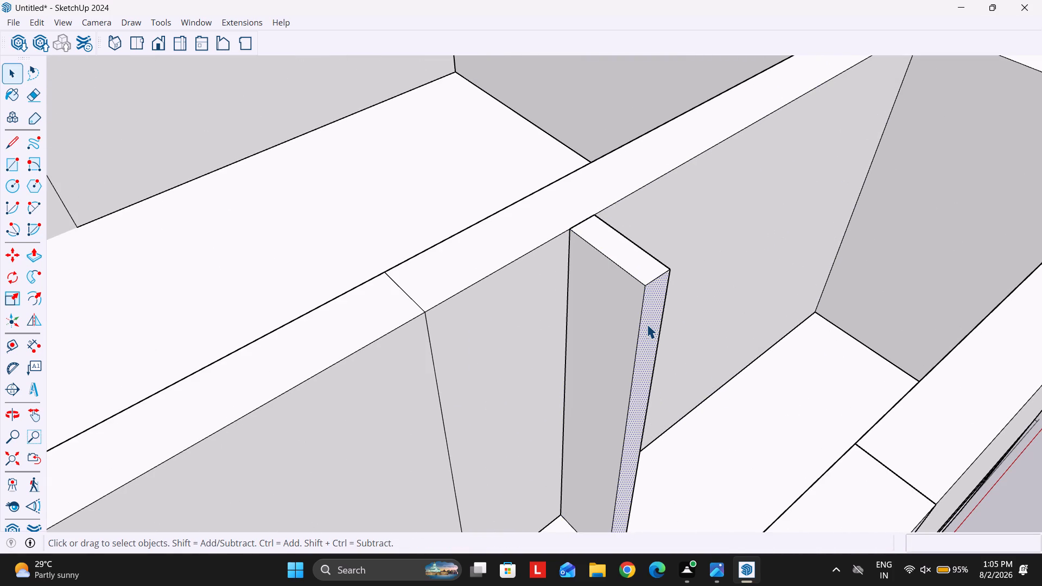
double_click(647, 324)
left_click(589, 281)
scroll(615, 290, "down", 5)
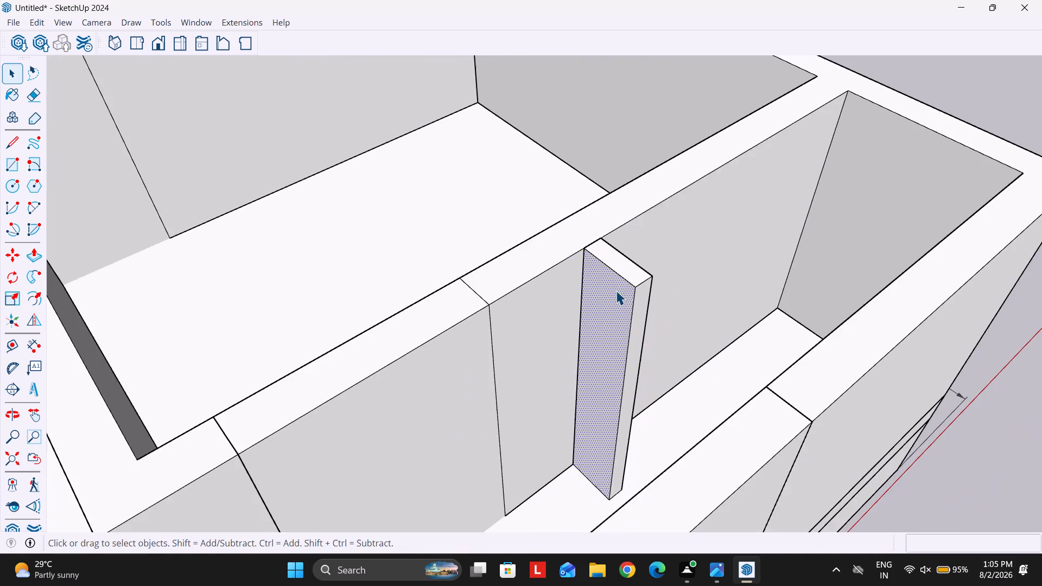
key("Escape")
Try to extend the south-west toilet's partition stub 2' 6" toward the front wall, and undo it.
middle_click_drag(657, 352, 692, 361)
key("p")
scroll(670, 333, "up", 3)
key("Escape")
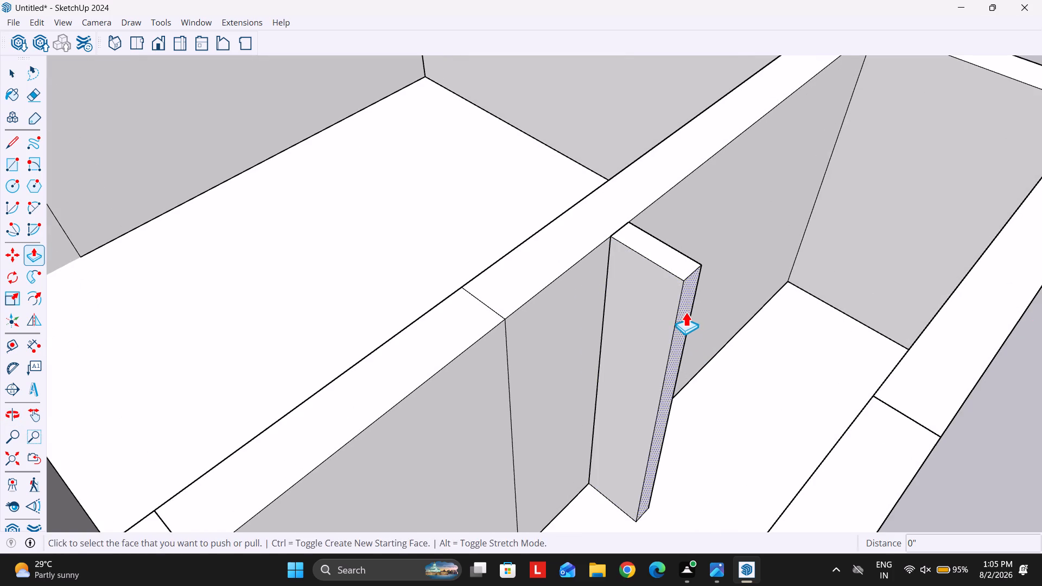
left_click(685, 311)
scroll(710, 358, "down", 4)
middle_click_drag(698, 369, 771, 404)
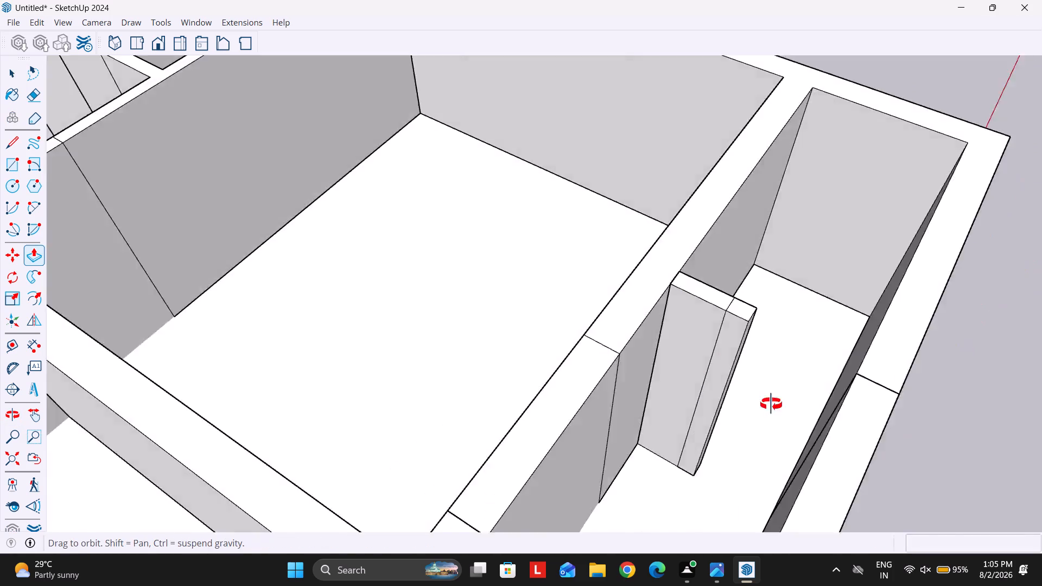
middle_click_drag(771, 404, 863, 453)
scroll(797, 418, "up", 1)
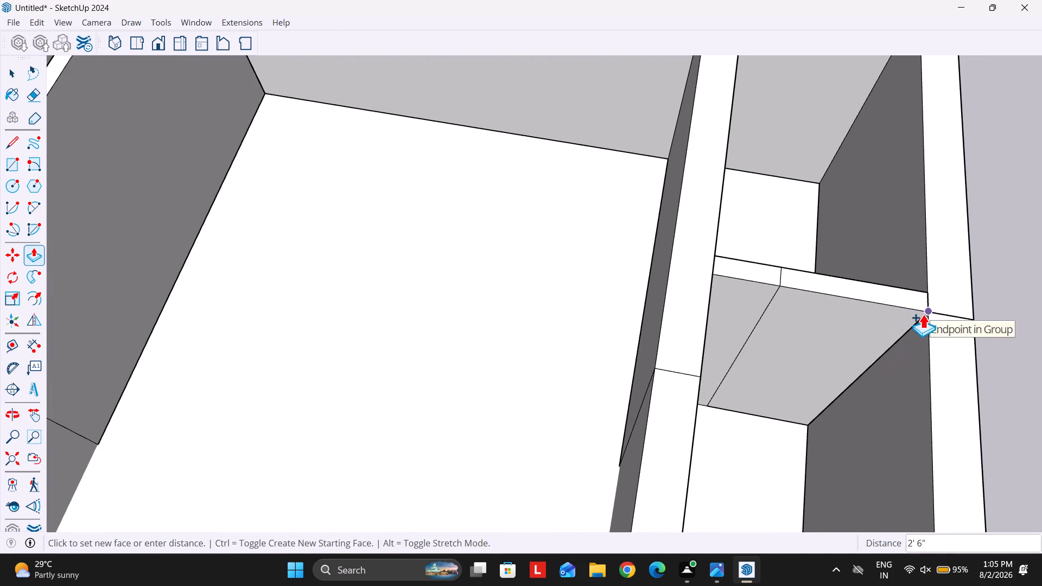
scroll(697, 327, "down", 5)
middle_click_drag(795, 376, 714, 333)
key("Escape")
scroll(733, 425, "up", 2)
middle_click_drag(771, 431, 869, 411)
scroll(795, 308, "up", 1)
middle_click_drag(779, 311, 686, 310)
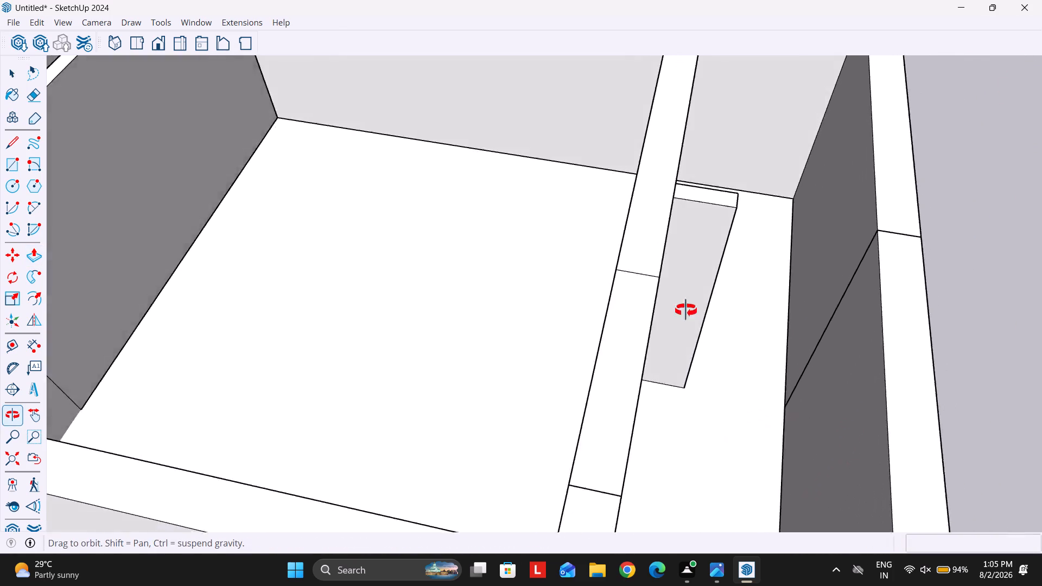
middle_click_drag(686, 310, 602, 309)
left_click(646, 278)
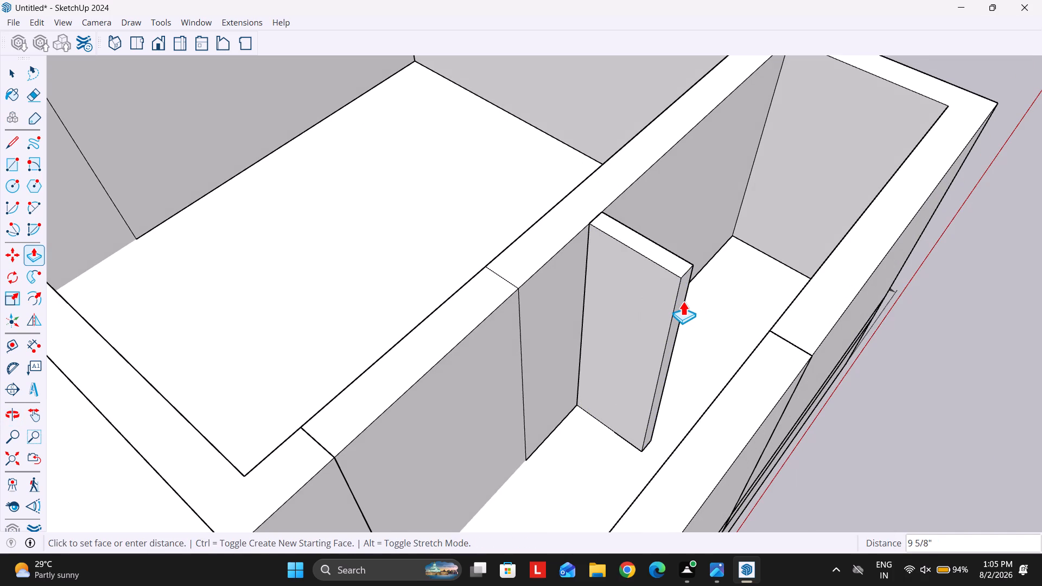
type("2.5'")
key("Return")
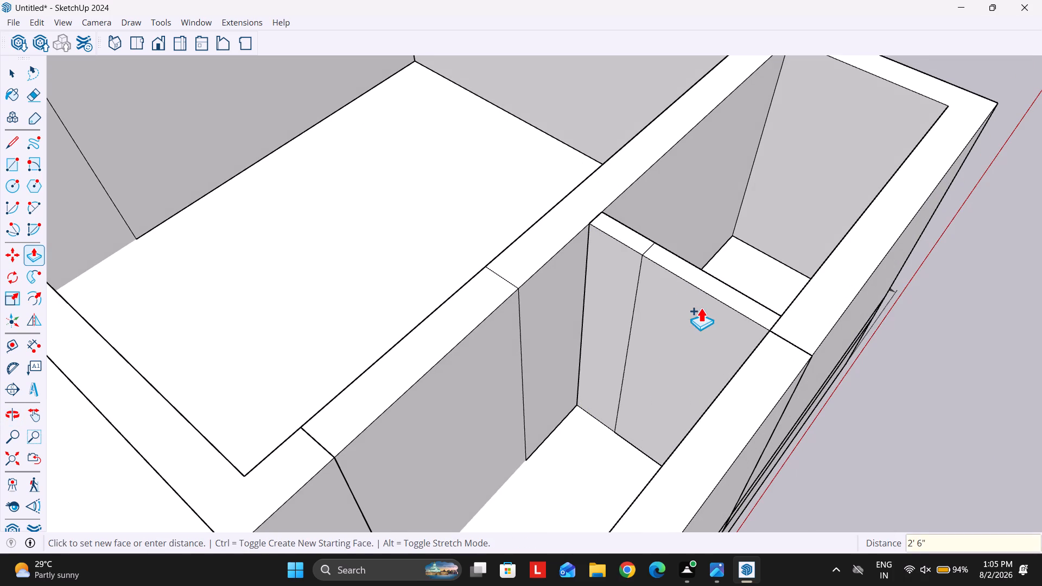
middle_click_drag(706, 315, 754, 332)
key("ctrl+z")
Extend the south-west toilet's partition stub 2' 3" toward the front wall, and pull its end to the wall's inner corner.
scroll(683, 299, "up", 4)
left_click(640, 281)
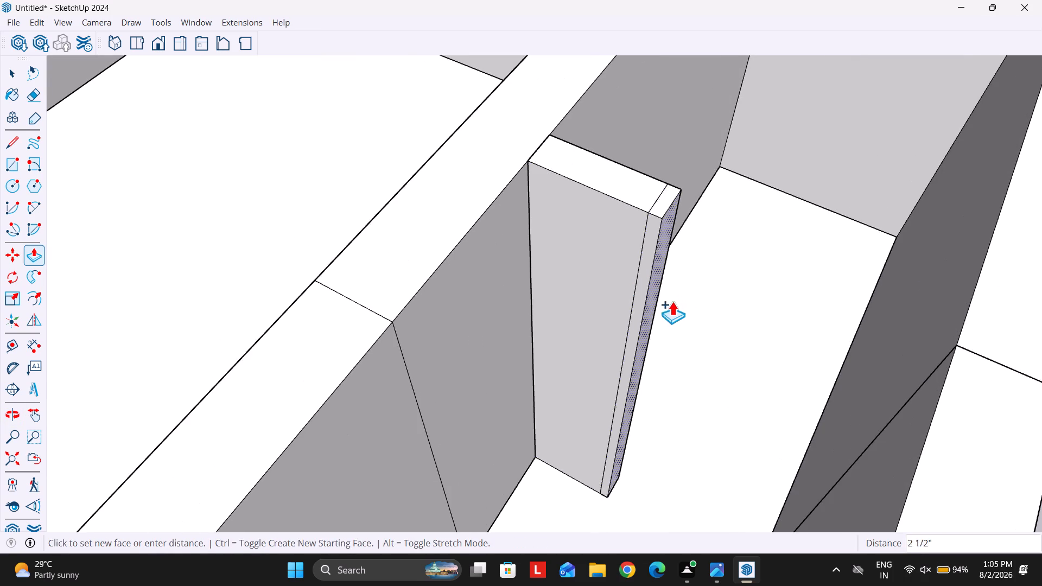
type("2'3")
key("Return")
middle_click_drag(823, 320, 763, 303)
scroll(921, 359, "up", 3)
middle_click_drag(874, 368, 817, 323)
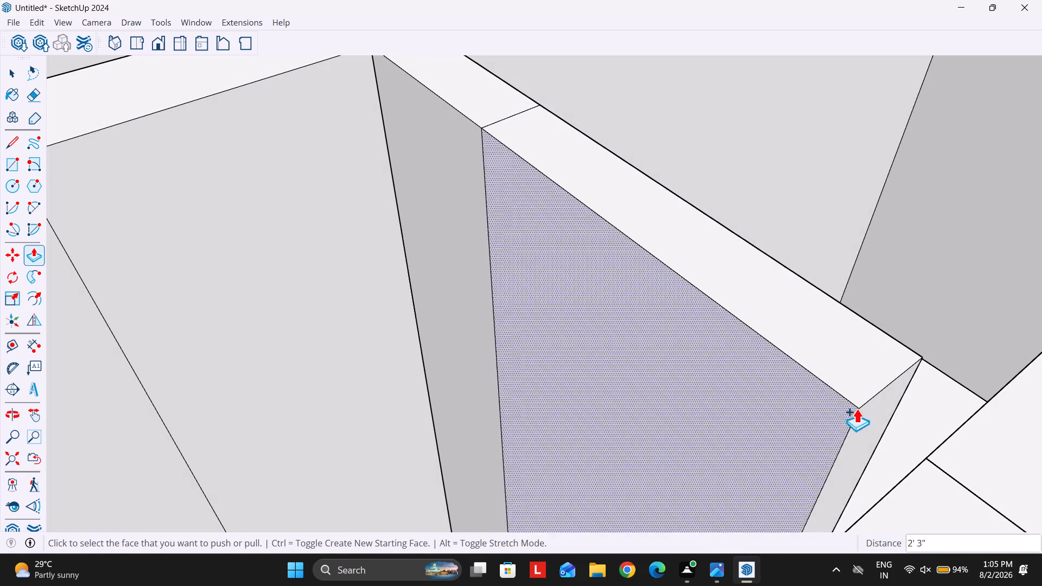
left_click(863, 420)
left_click(927, 460)
key("space")
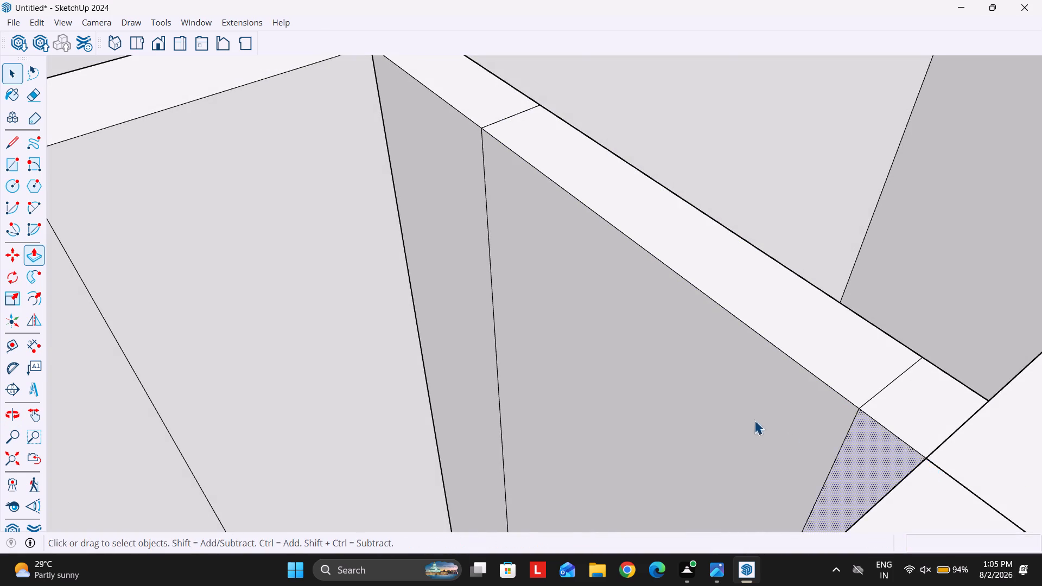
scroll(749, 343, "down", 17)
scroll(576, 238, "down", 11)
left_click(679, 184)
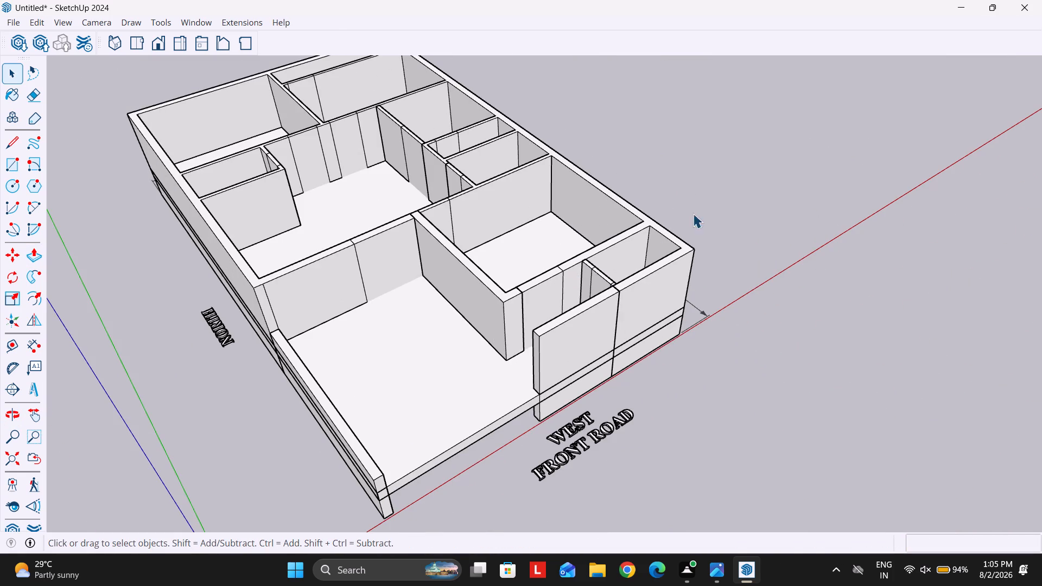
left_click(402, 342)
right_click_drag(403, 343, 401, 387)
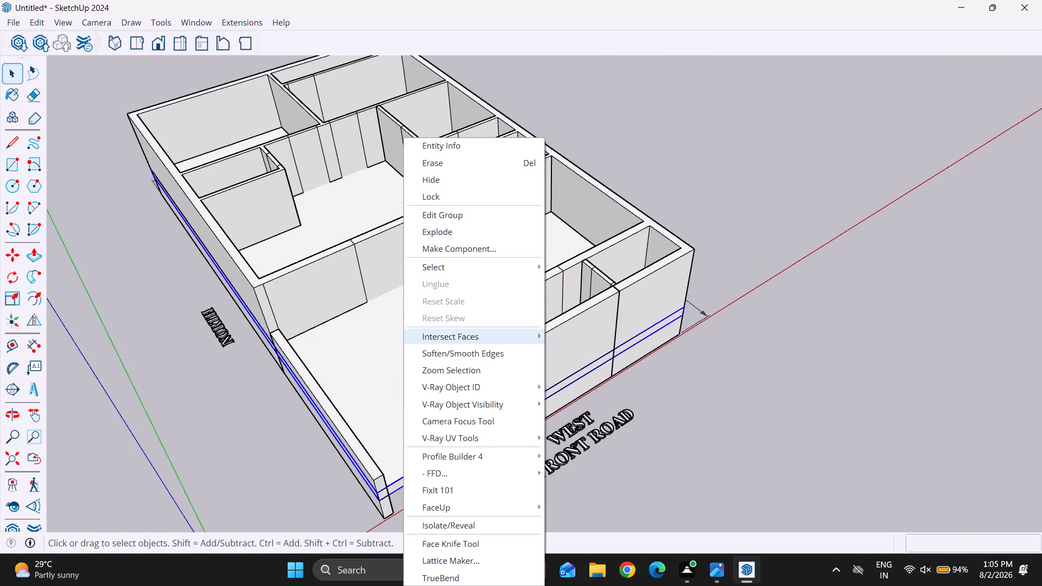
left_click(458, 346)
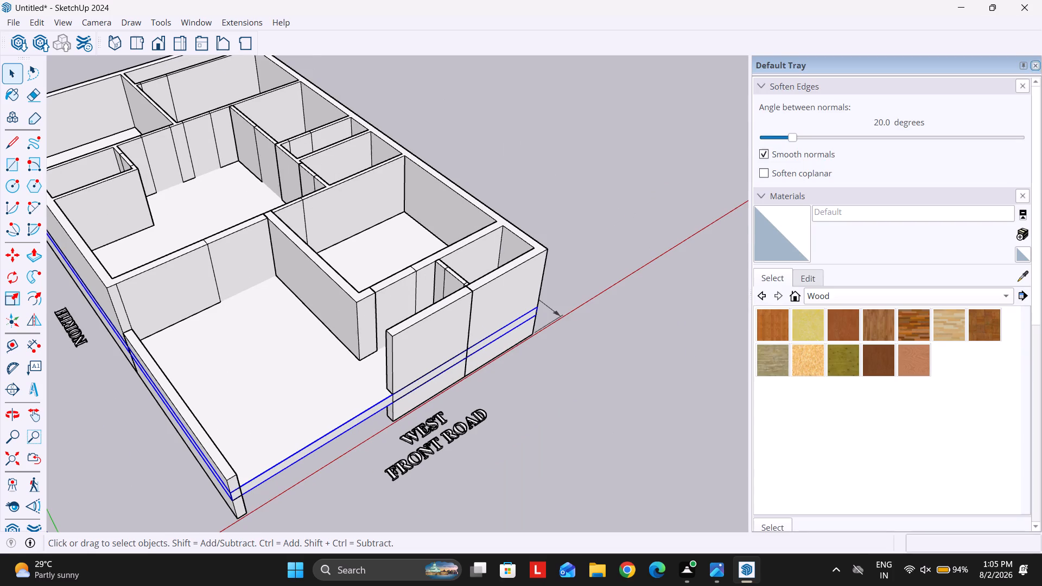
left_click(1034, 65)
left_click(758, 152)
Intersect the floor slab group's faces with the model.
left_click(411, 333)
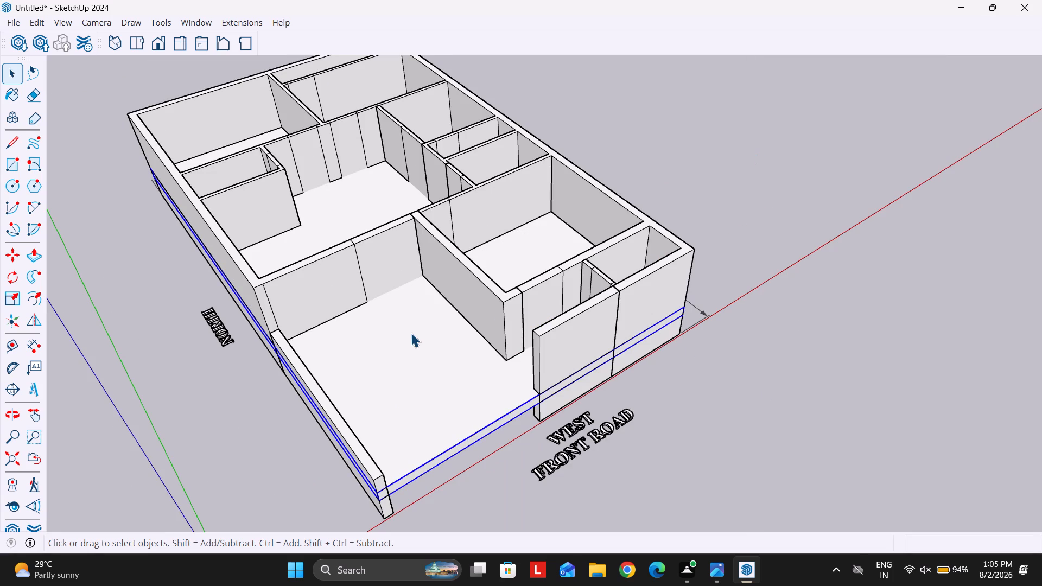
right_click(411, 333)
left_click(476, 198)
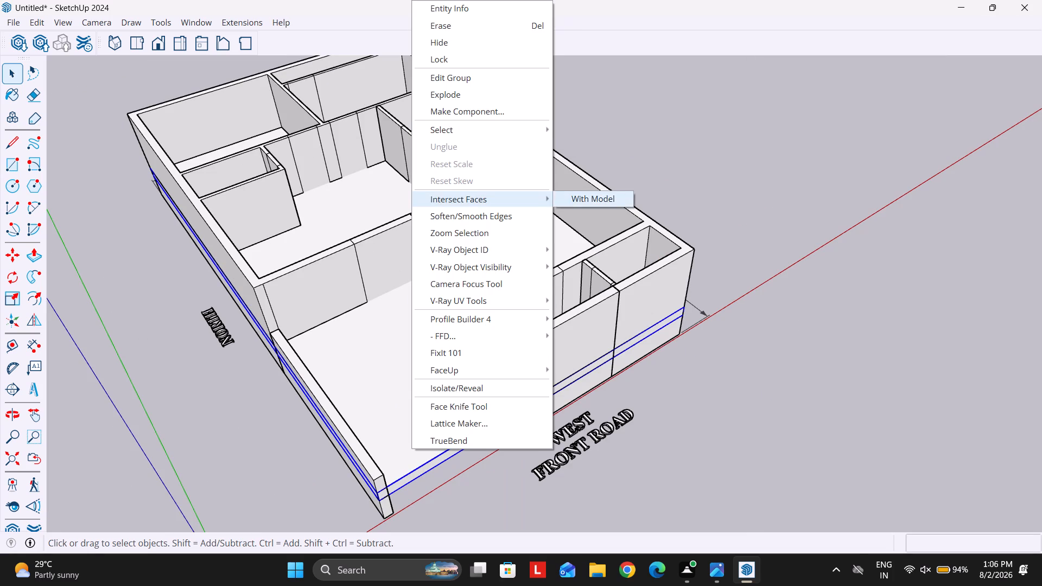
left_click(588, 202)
Examine the floor slab inside its group and from outside to check where the walls cut its faces.
scroll(716, 274, "down", 6)
middle_click_drag(745, 304, 685, 309)
double_click(514, 307)
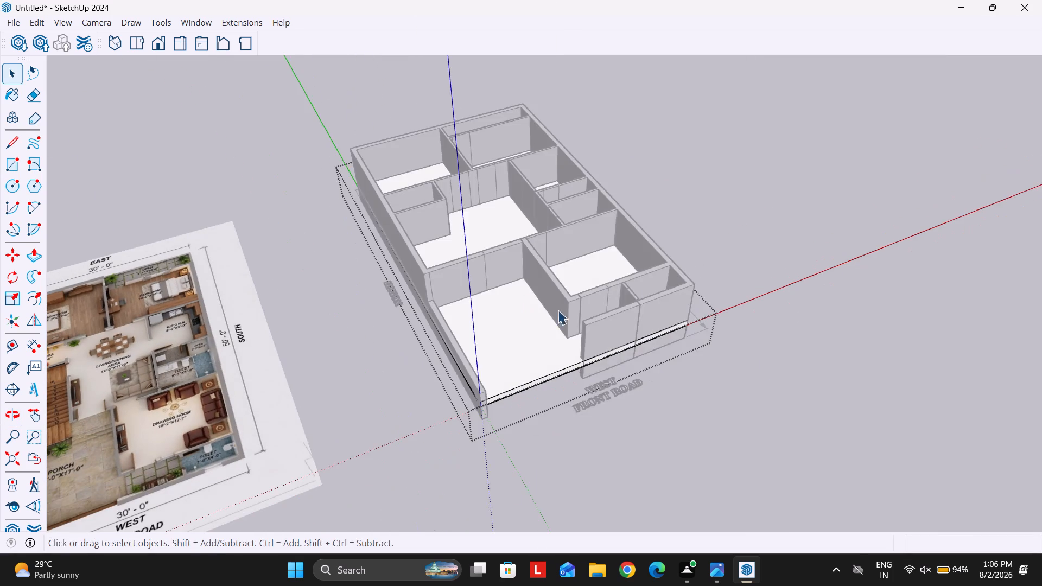
middle_click_drag(644, 321, 615, 457)
left_click(588, 316)
left_click(499, 219)
middle_click_drag(531, 318, 465, 184)
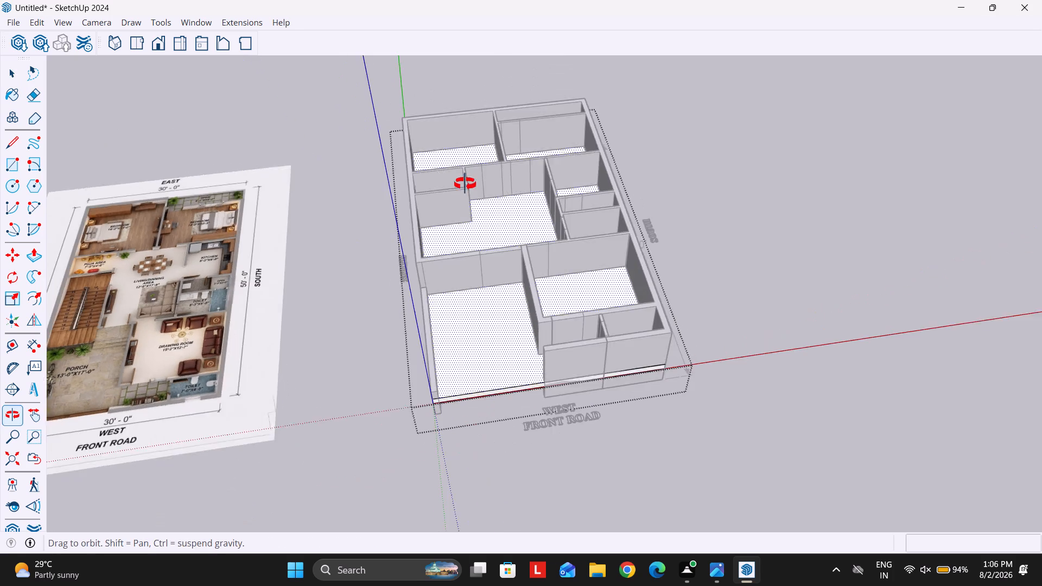
middle_click_drag(465, 184, 464, 182)
left_click(805, 256)
middle_click_drag(695, 304, 612, 179)
scroll(474, 252, "up", 3)
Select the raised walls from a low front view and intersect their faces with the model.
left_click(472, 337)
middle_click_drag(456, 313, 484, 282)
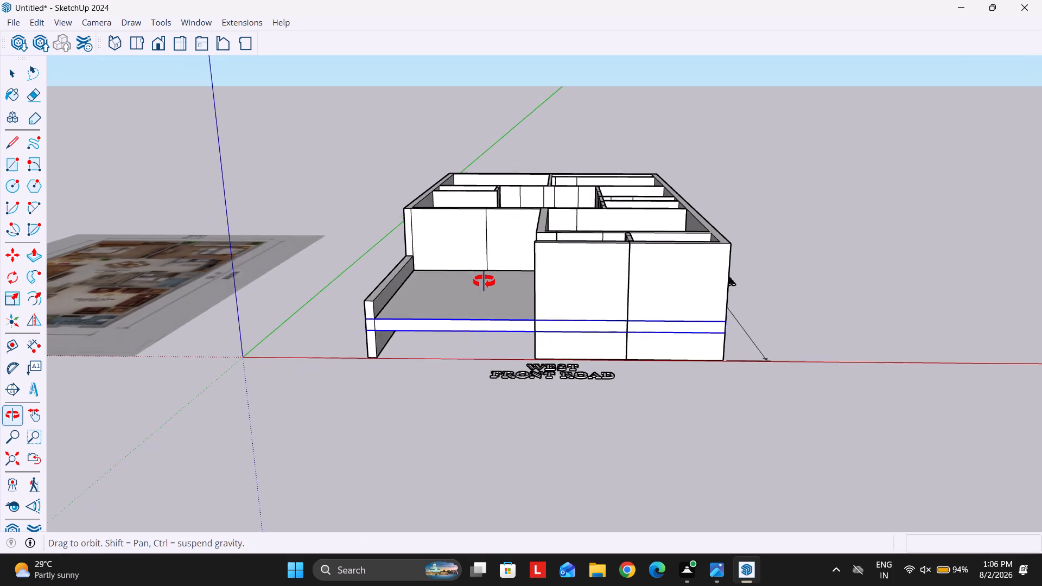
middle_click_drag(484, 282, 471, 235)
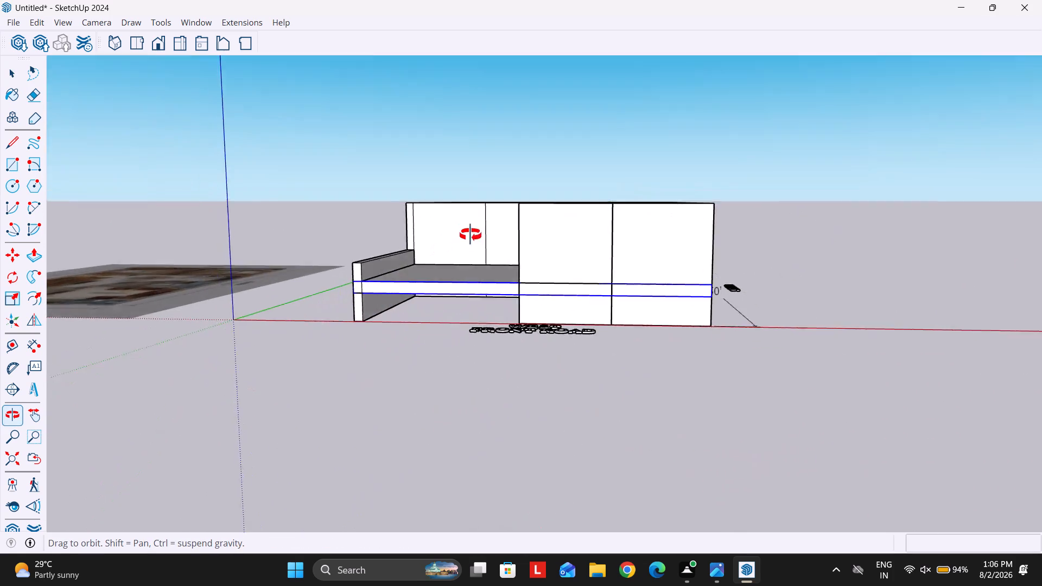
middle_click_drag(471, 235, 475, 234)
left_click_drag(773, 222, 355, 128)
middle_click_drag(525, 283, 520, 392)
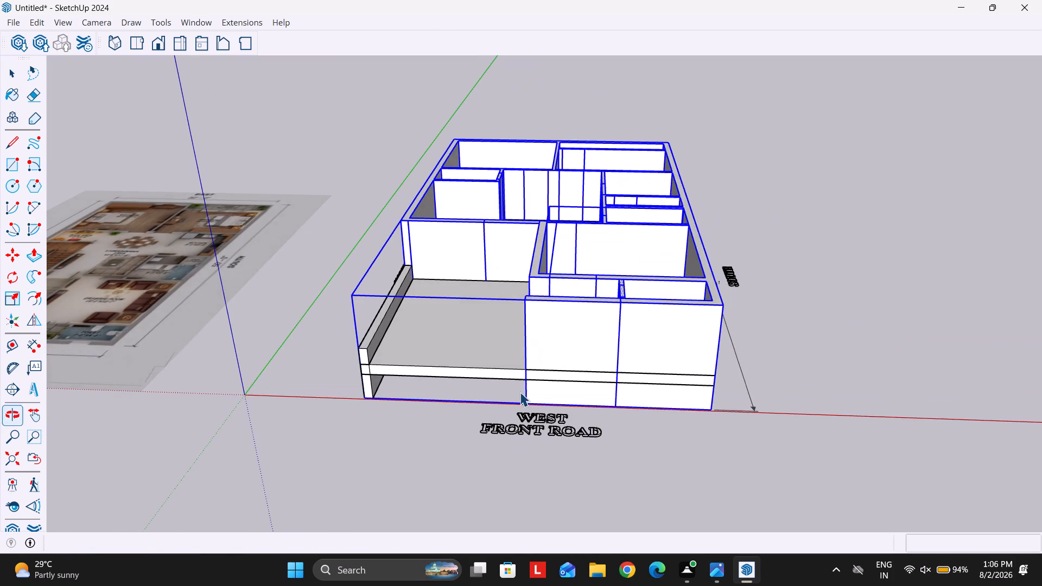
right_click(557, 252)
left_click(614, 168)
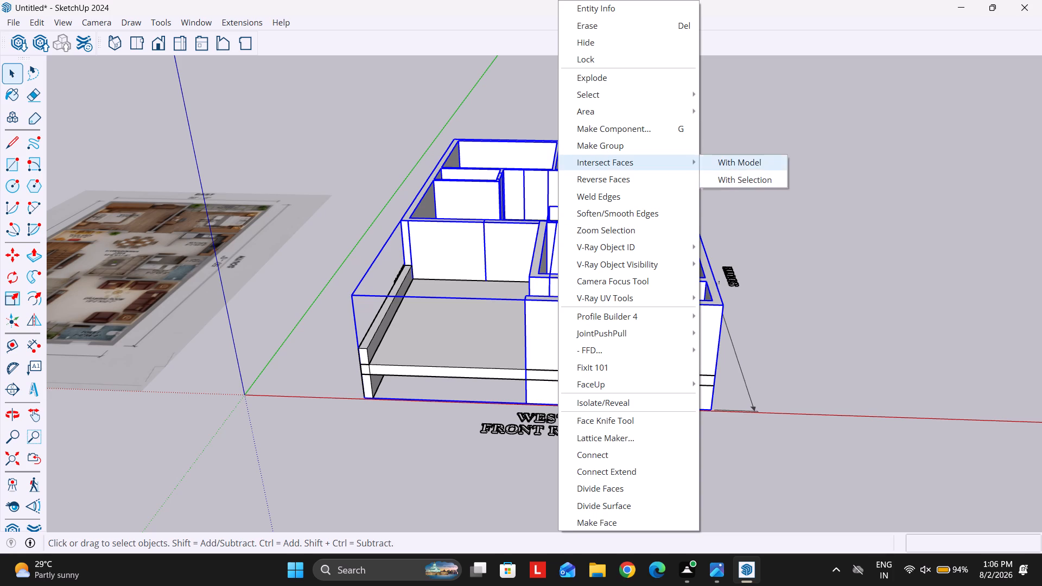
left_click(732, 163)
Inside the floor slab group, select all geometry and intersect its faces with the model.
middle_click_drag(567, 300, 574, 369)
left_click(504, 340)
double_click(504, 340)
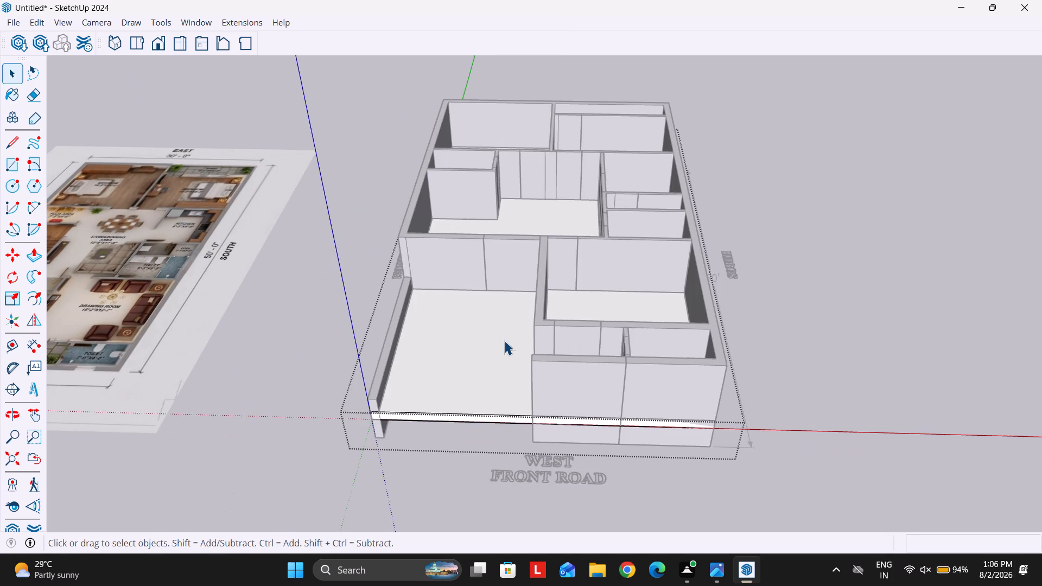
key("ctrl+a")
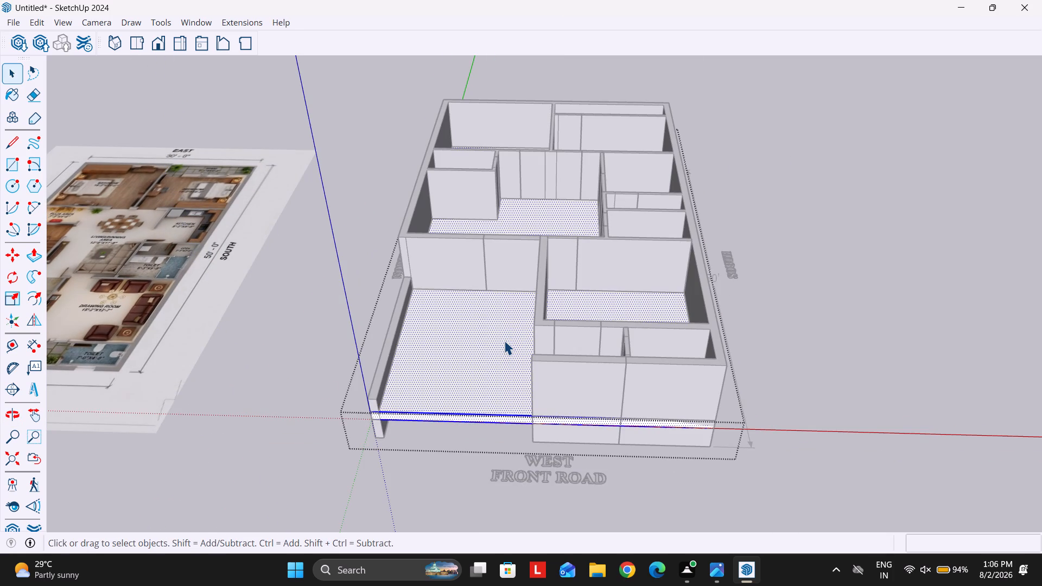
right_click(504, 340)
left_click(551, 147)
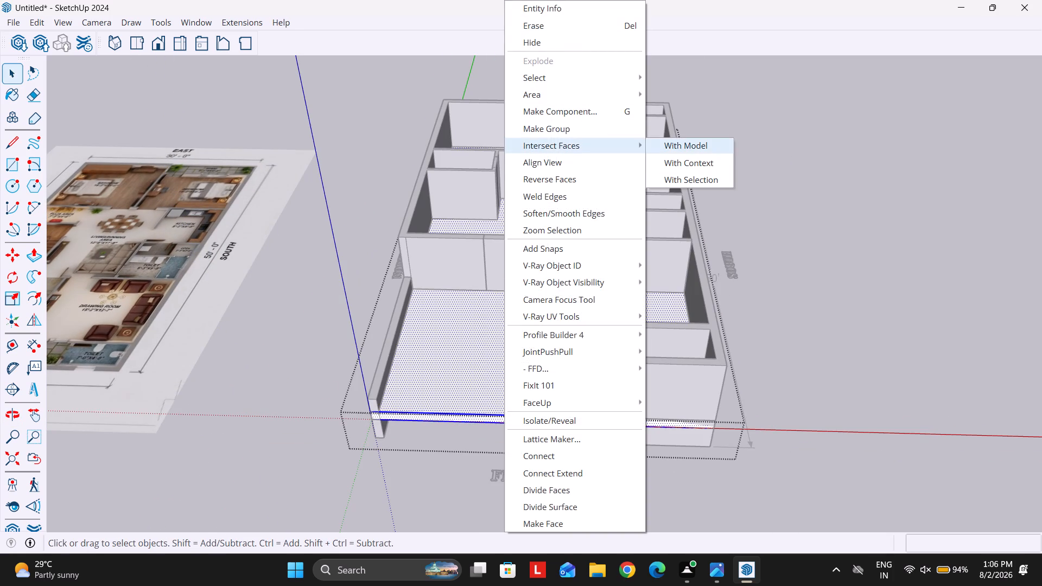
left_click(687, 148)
Examine the floor slab's faces room by room, inside and outside its group, for divisions along the walls.
middle_click_drag(530, 241, 570, 359)
left_click(608, 334)
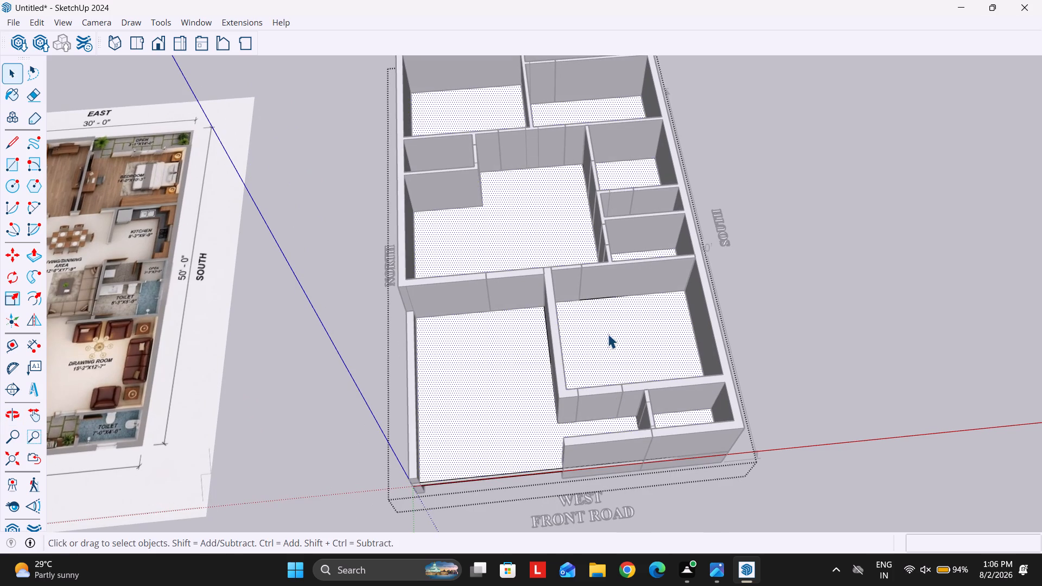
left_click(513, 349)
scroll(513, 349, "down", 4)
middle_click_drag(515, 366, 484, 281)
middle_click_drag(534, 225, 541, 249)
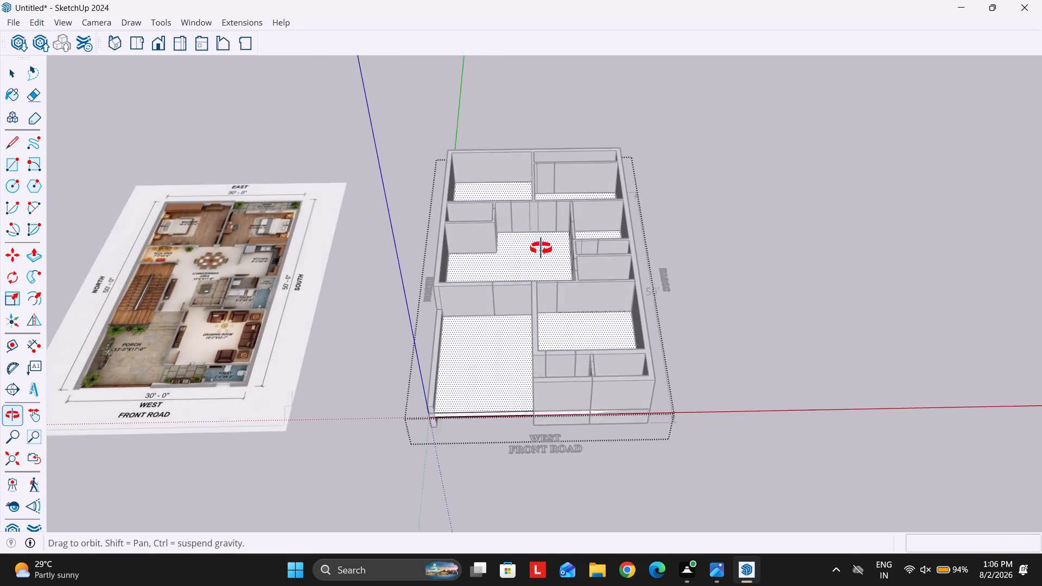
middle_click_drag(541, 249, 543, 266)
left_click(692, 217)
middle_click_drag(622, 314, 522, 242)
left_click(552, 323)
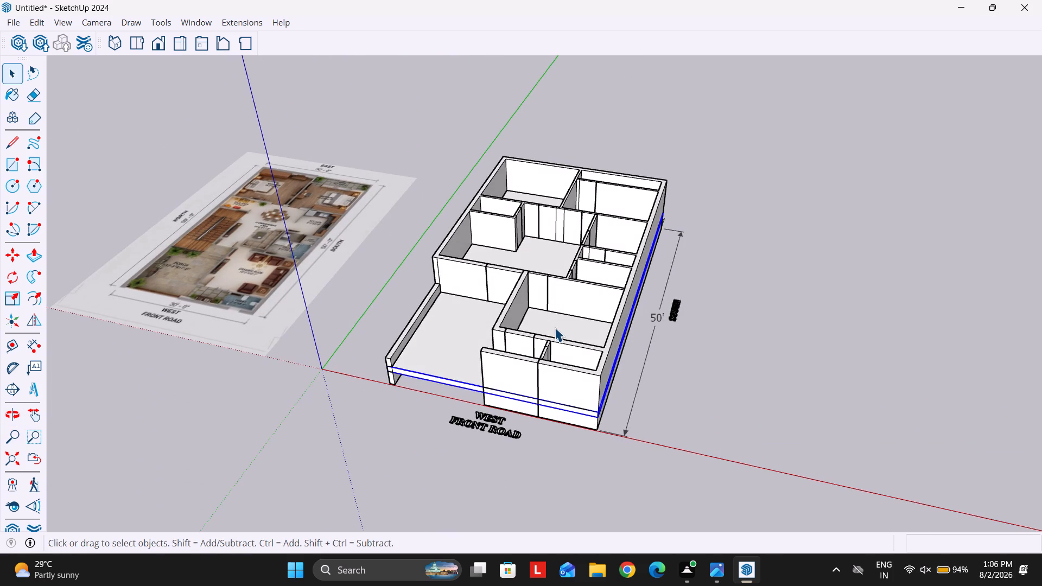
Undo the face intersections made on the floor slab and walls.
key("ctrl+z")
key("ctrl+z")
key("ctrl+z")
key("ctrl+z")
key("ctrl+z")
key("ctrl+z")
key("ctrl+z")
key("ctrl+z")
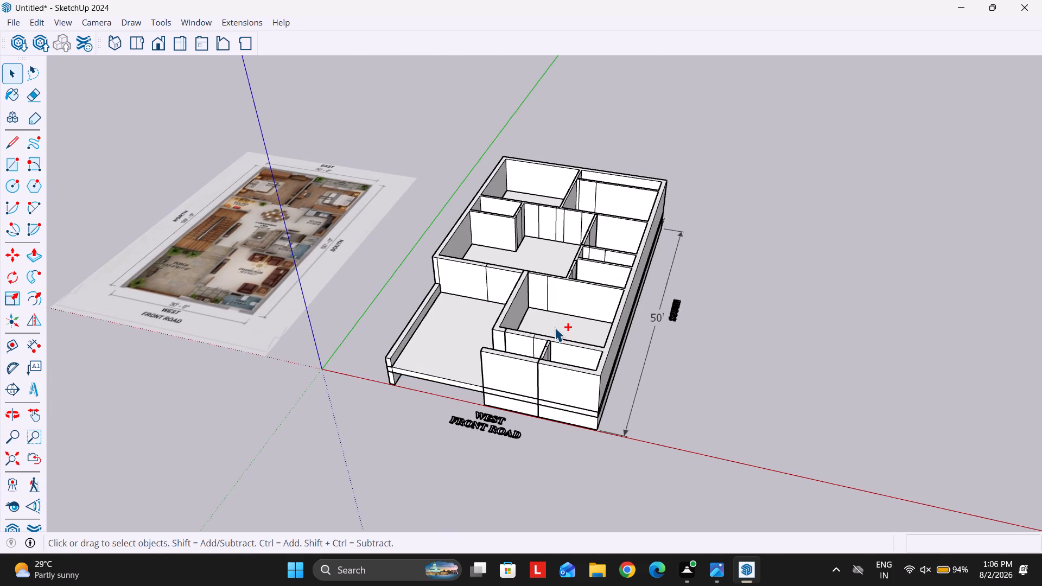
Undo the recent wall-gap closures made inside the wall group and close the group.
key("ctrl+z")
key("ctrl+z")
key("ctrl+z")
key("ctrl+z")
key("ctrl+z")
key("ctrl+z")
key("ctrl+z")
key("ctrl+z")
key("ctrl+z")
key("ctrl+z")
key("ctrl+z")
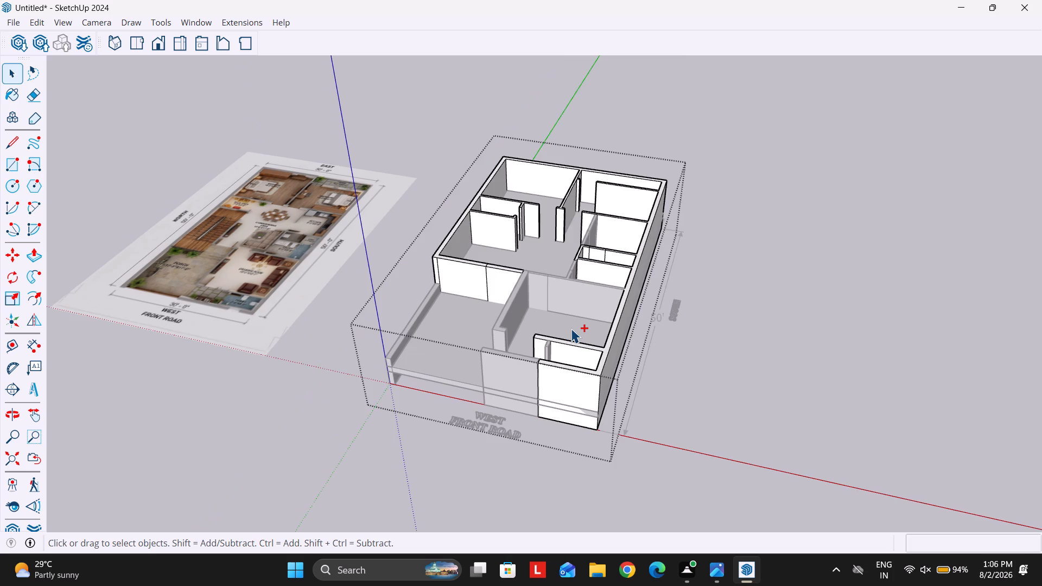
key("ctrl+z")
key("ctrl+z")
key("ctrl+z")
key("ctrl+z")
key("ctrl+z")
key("ctrl+z")
key("ctrl+z")
key("ctrl+z")
key("ctrl+z")
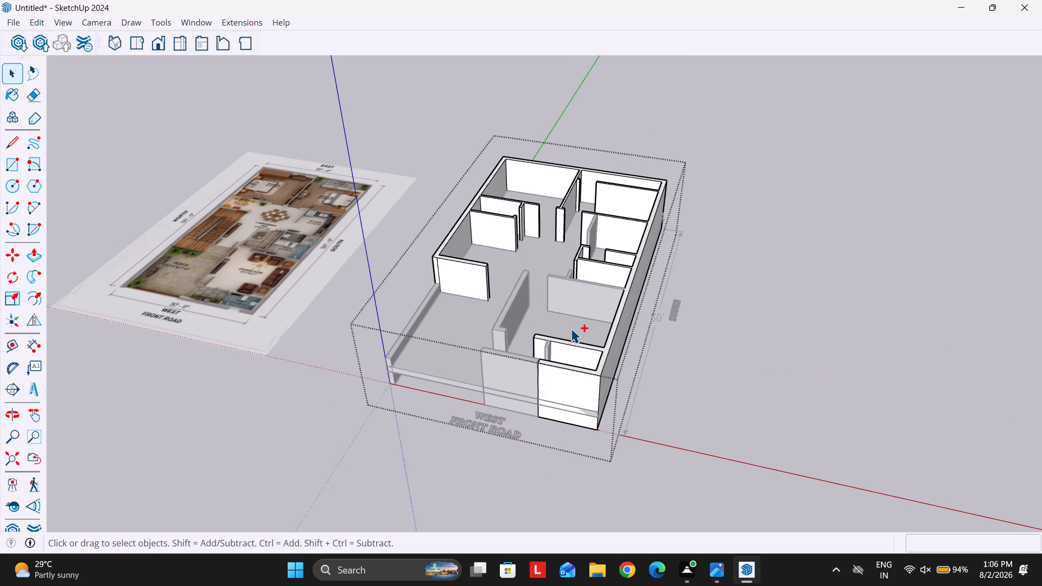
key("Escape")
key("Escape")
Move the floor slab down about 3' 5 1/4" so it sits at the base of the raised walls.
left_click(462, 345)
scroll(462, 345, "up", 3)
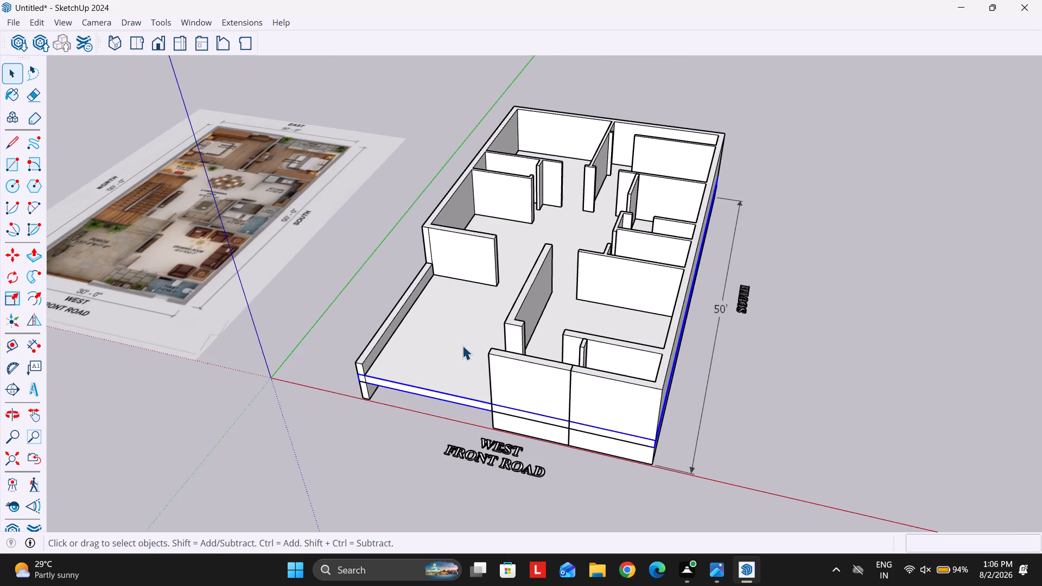
middle_click_drag(612, 431, 531, 365)
key("m")
scroll(573, 416, "up", 4)
left_click(586, 396)
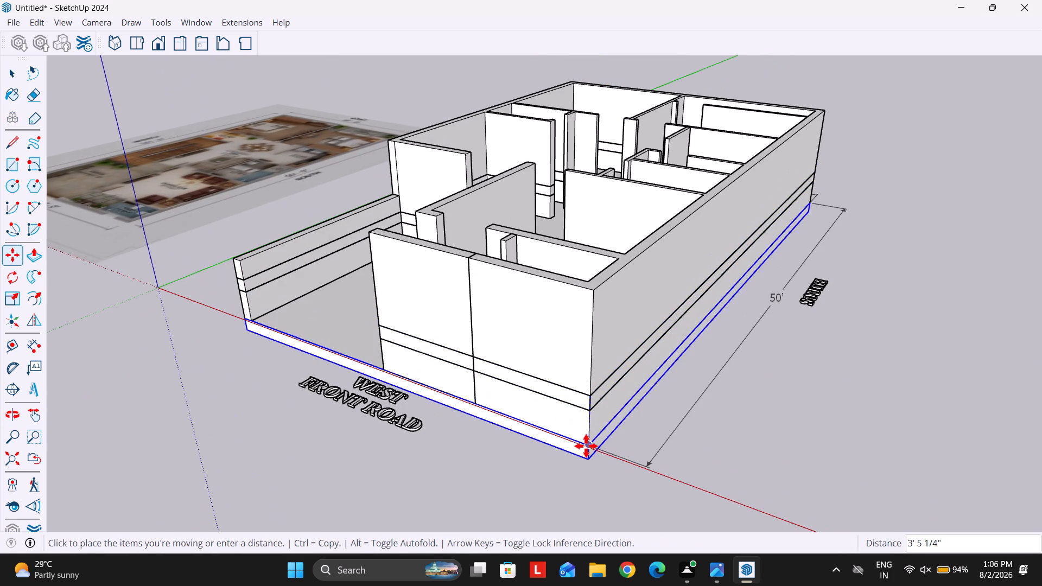
left_click(586, 446)
key("space")
scroll(446, 352, "down", 6)
middle_click_drag(455, 335, 633, 572)
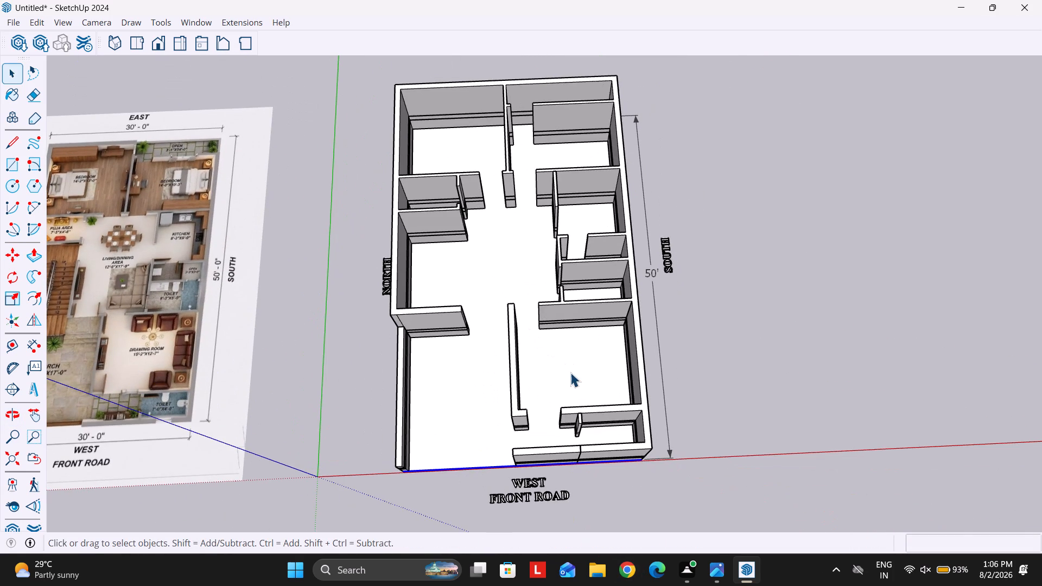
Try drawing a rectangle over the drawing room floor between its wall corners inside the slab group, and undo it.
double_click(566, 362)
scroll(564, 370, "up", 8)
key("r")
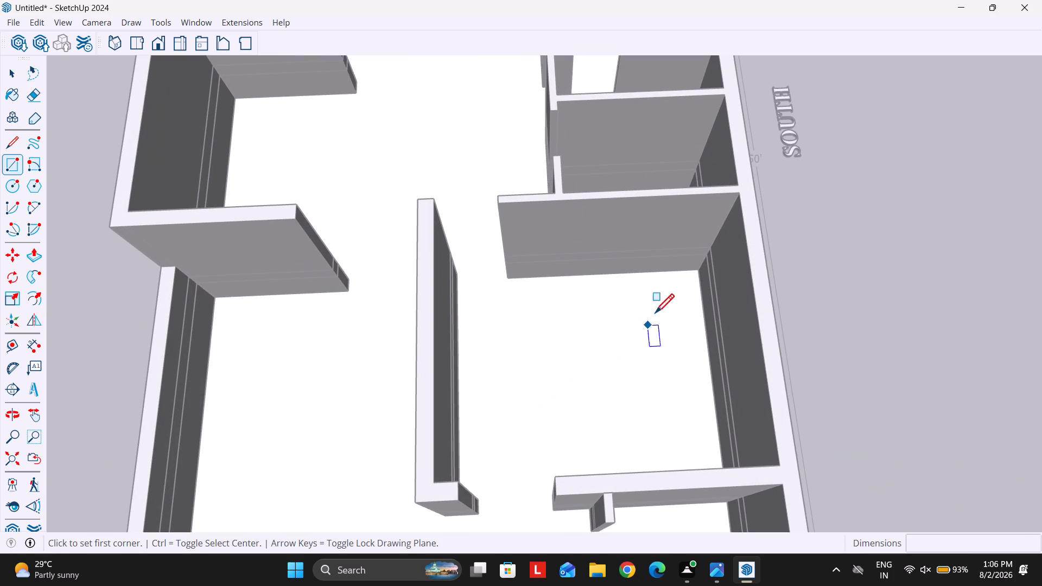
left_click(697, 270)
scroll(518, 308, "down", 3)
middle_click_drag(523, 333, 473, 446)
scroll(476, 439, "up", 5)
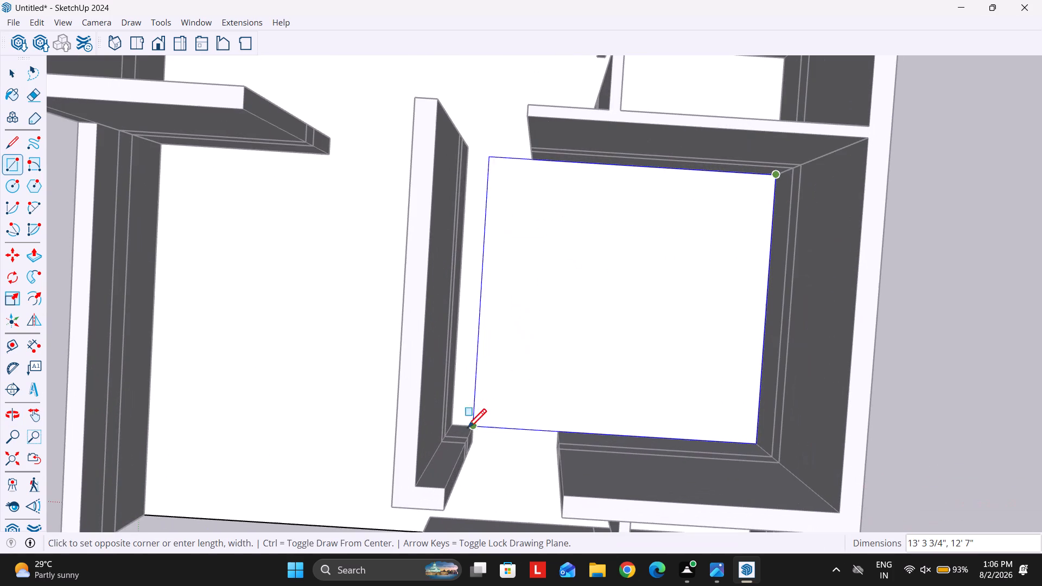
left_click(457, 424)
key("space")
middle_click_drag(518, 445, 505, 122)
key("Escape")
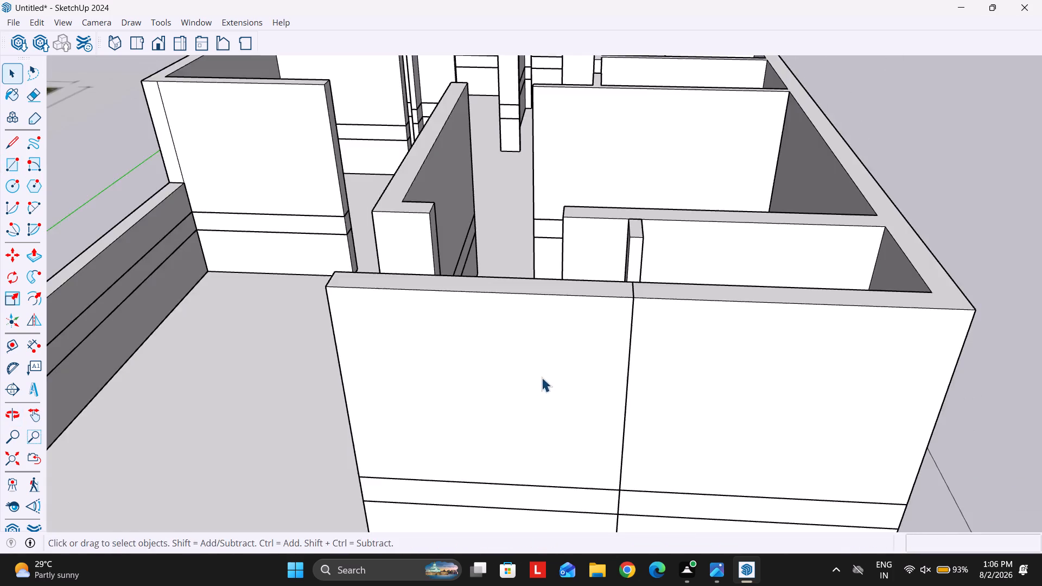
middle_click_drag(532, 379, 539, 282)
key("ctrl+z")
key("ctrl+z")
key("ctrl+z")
Select the floor slab together with the raised porch, room and outer walls.
scroll(538, 276, "down", 2, "ctrl")
left_click(574, 304)
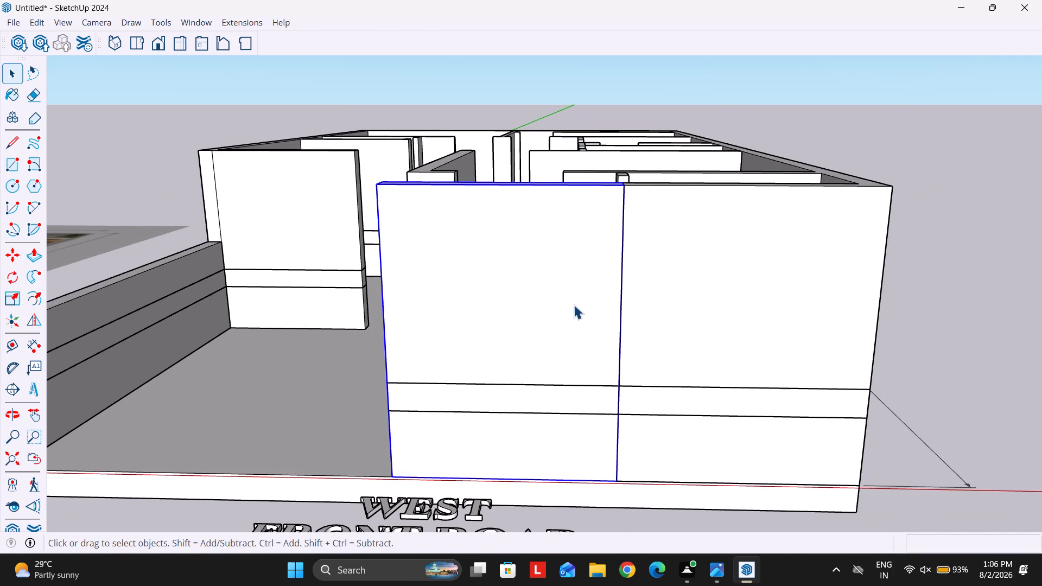
scroll(574, 304, "down", 6)
middle_click(519, 355)
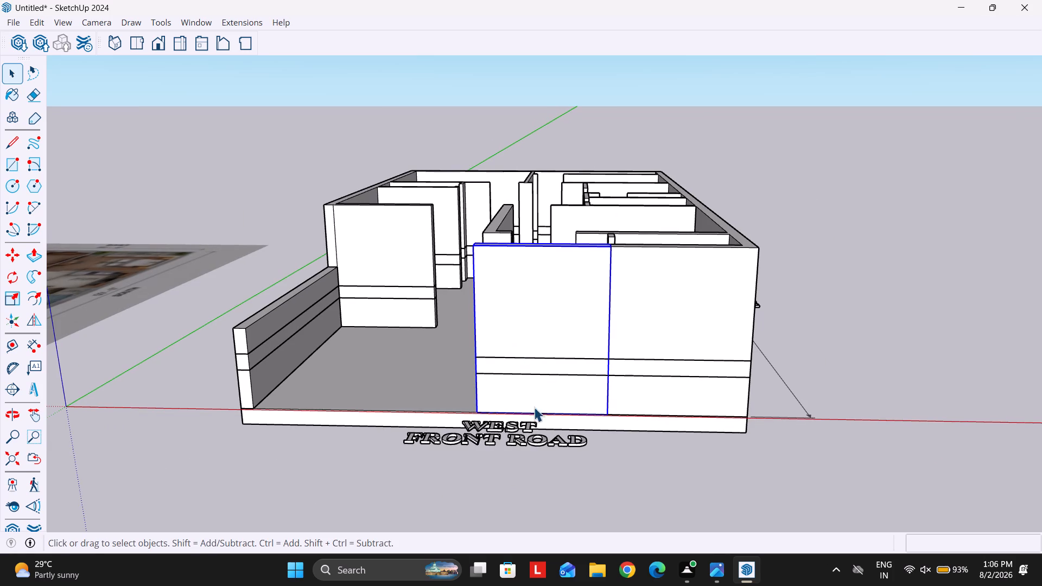
left_click(411, 386, "ctrl")
left_click(293, 358, "ctrl")
middle_click_drag(605, 289, 630, 426)
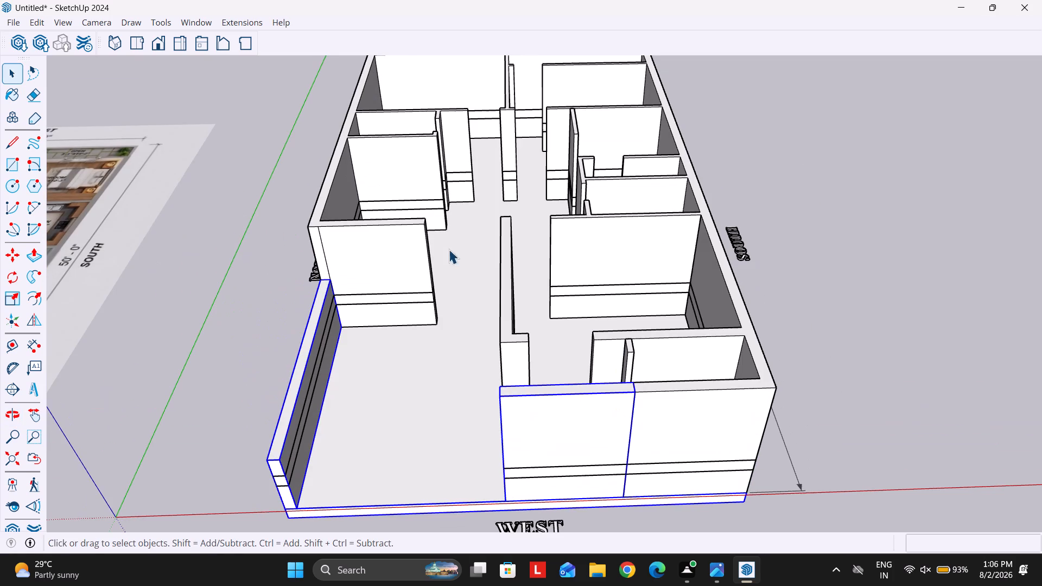
left_click(370, 249)
left_click(313, 322, "ctrl")
left_click(425, 383, "ctrl")
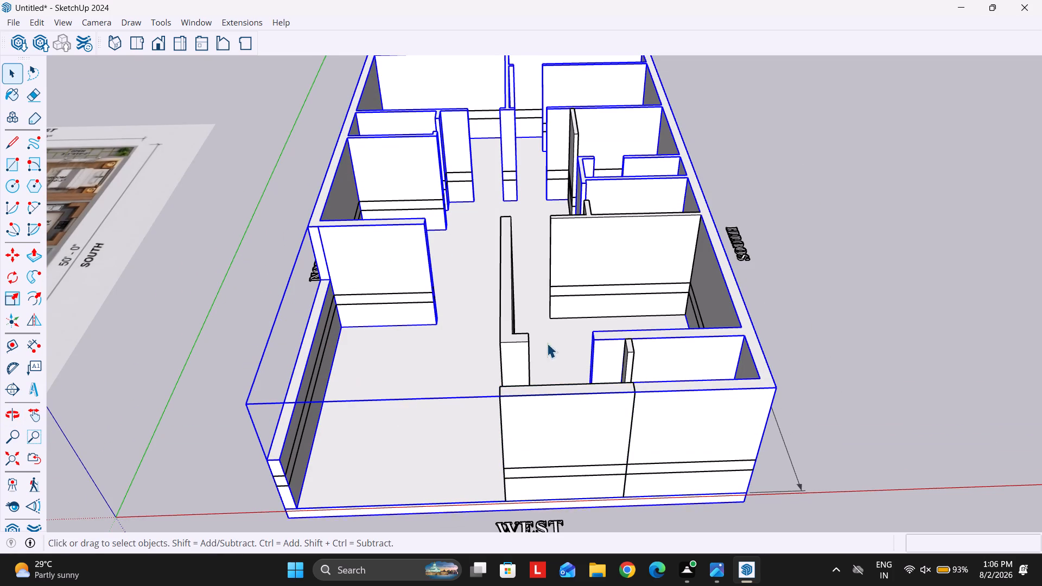
scroll(522, 324, "up", 3)
left_click(513, 362, "ctrl")
left_click(688, 386, "ctrl")
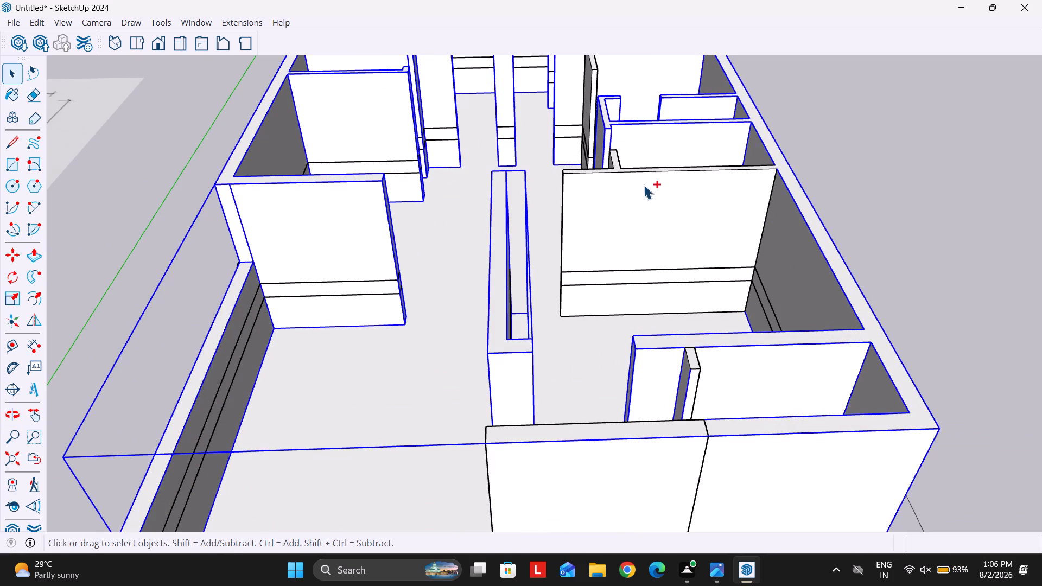
left_click(639, 201, "ctrl")
middle_click_drag(621, 198, 714, 315)
scroll(557, 192, "down", 3)
left_click(535, 79, "ctrl")
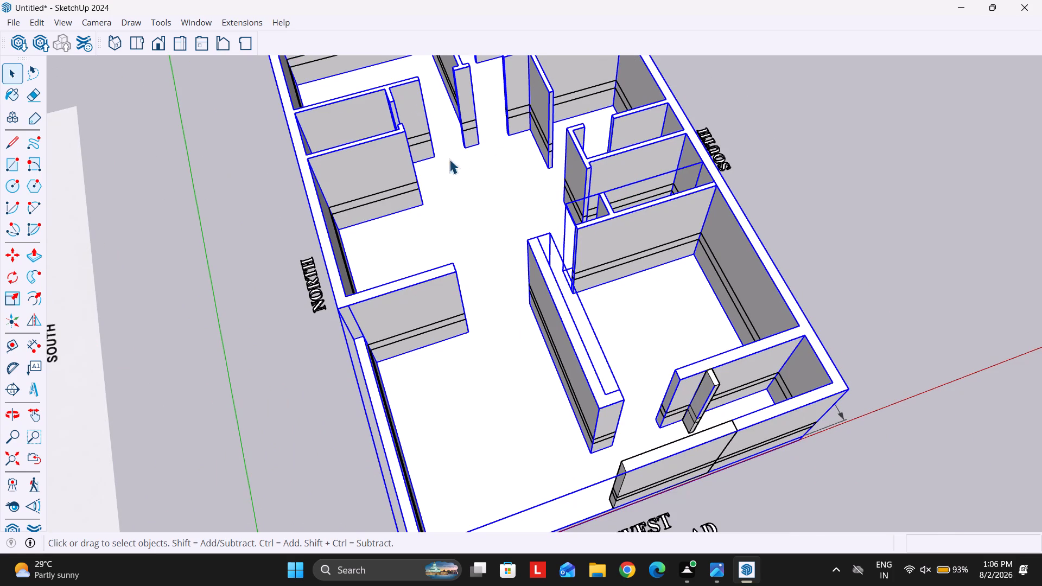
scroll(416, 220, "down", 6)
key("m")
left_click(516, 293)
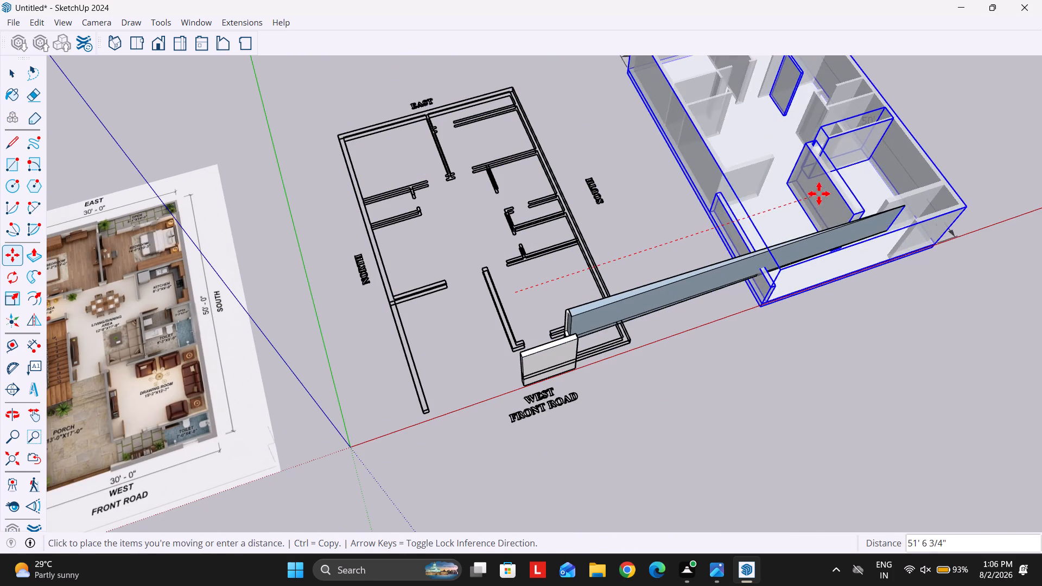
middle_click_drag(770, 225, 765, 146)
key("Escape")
Add the missed front wall to the selection and move the walls and slab about 42' 5" south, clear of the flat outlines.
key("space")
scroll(653, 300, "up", 6)
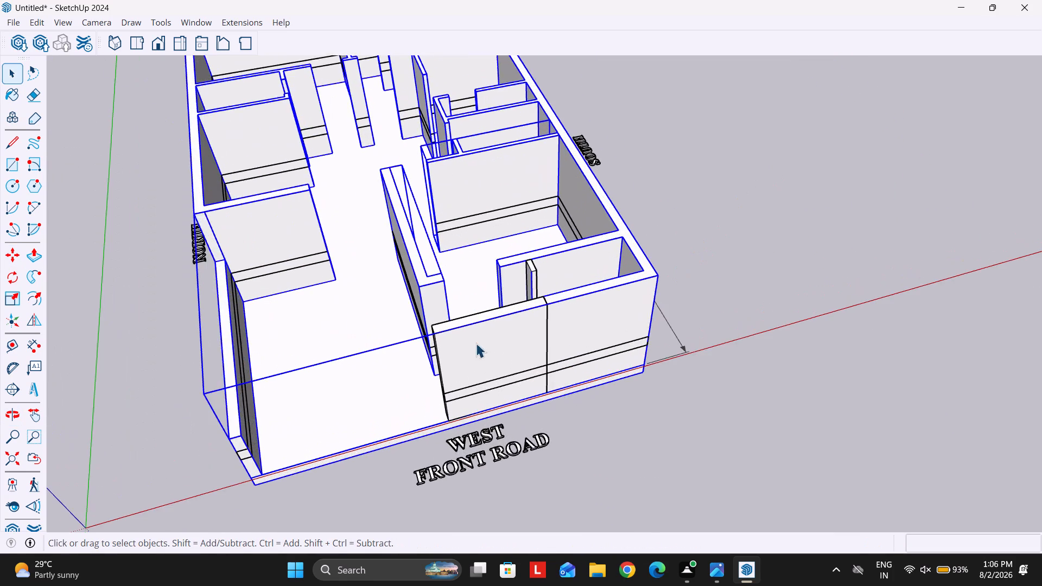
scroll(515, 296, "up", 14)
left_click(535, 271, "ctrl+shift")
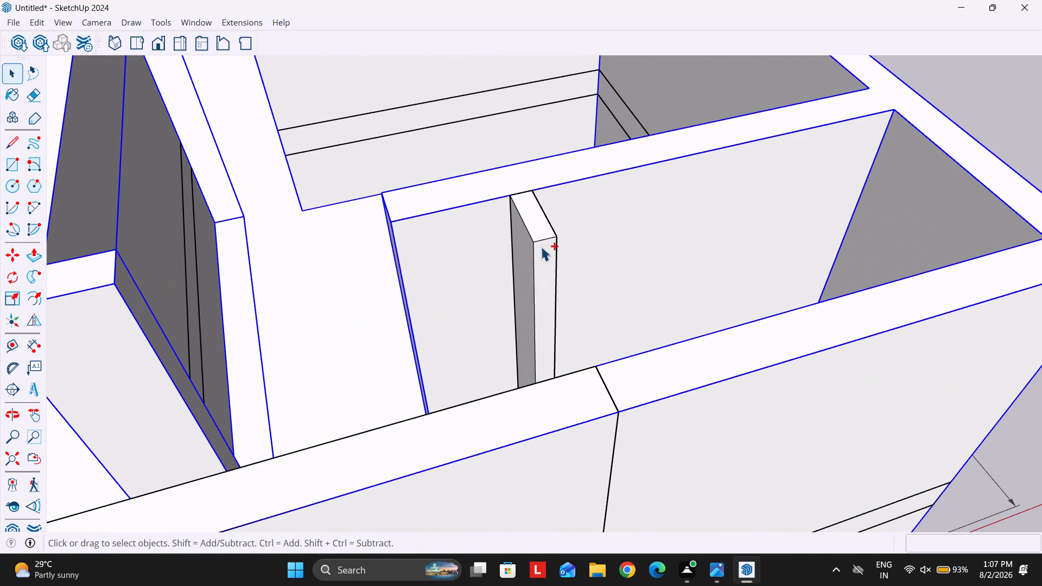
scroll(543, 233, "down", 10)
scroll(535, 355, "down", 12)
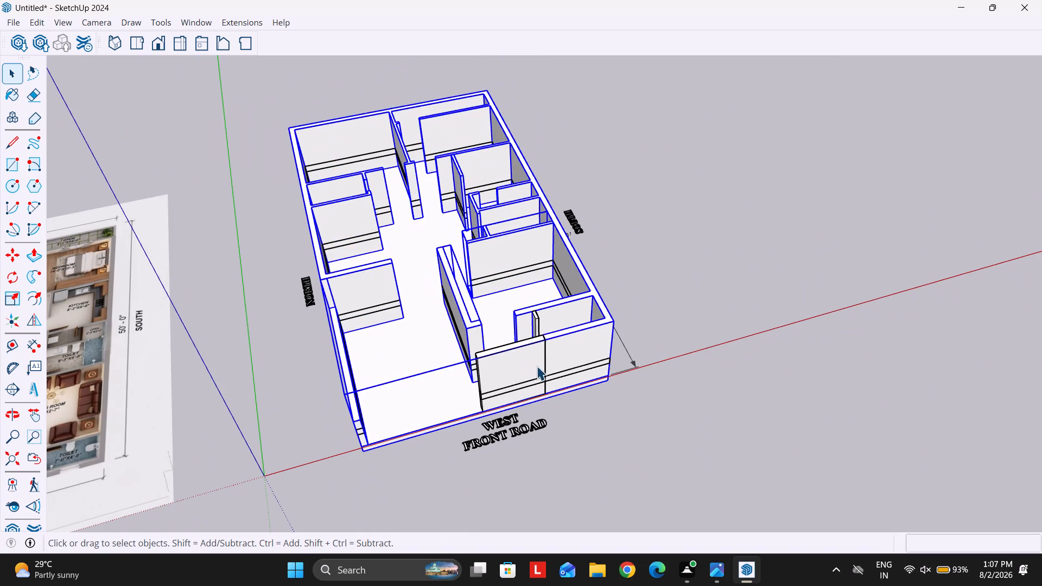
left_click(524, 363, "ctrl")
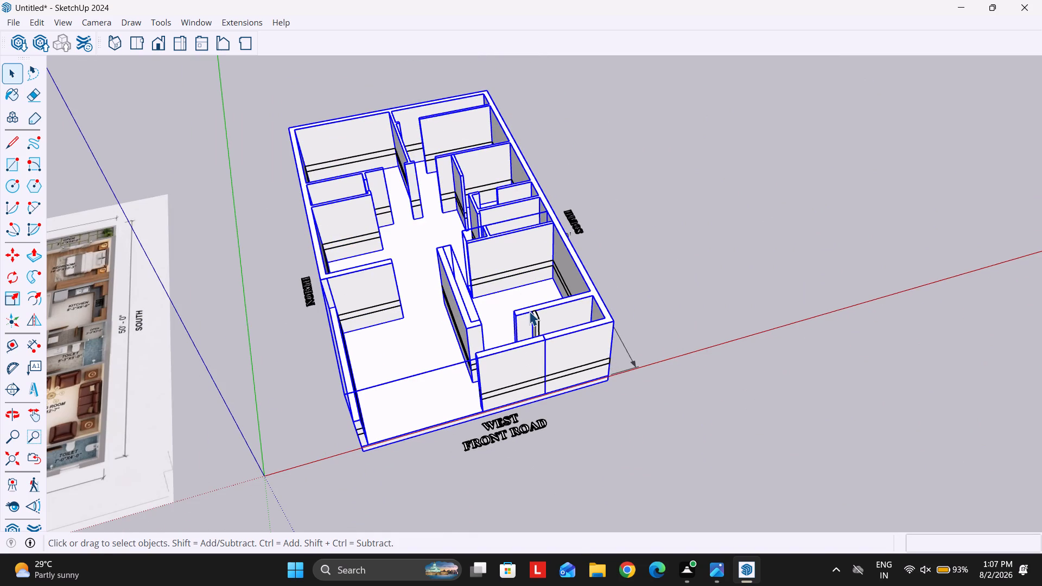
key("m")
left_click(539, 363)
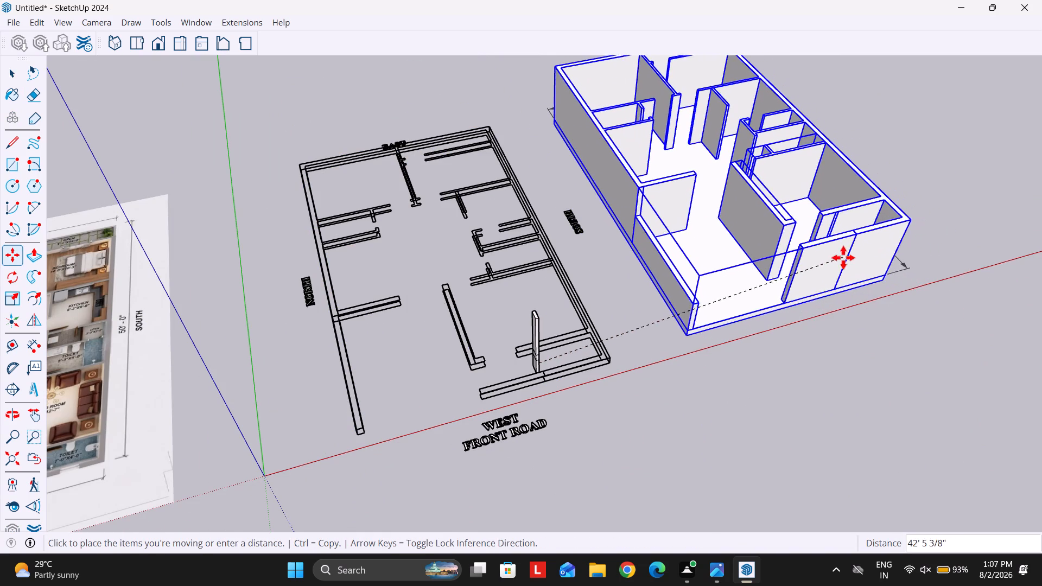
left_click(855, 271)
key("space")
Delete the leftover wall outlines and stray wall piece that remain between the compass labels.
scroll(599, 308, "down", 1)
middle_click_drag(589, 308, 517, 308)
scroll(538, 296, "down", 5)
middle_click_drag(552, 306, 553, 451)
middle_click_drag(555, 171, 514, 231)
scroll(530, 276, "up", 6)
middle_click_drag(537, 326, 563, 328)
scroll(527, 310, "down", 2)
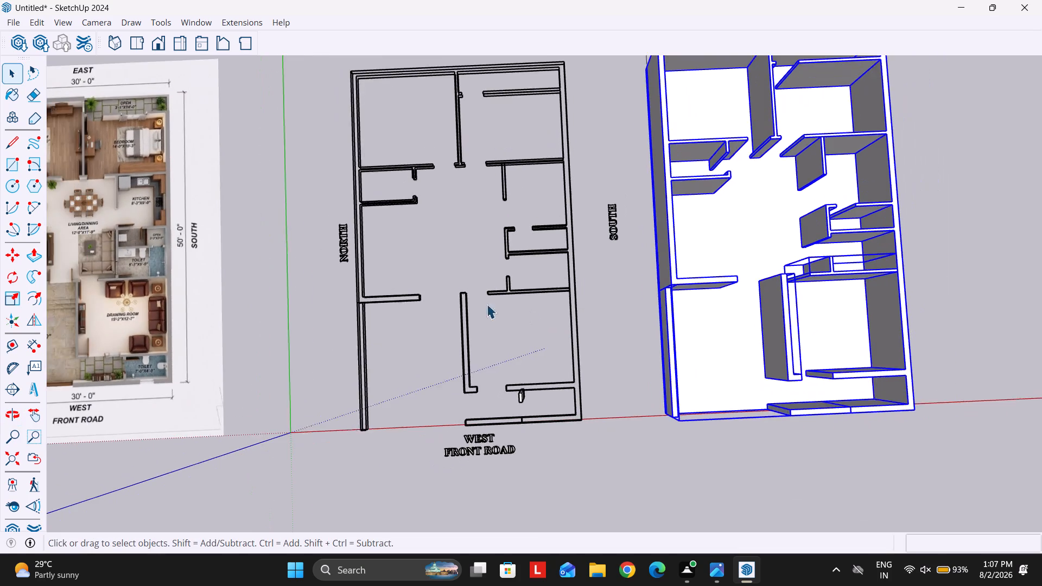
left_click(142, 43)
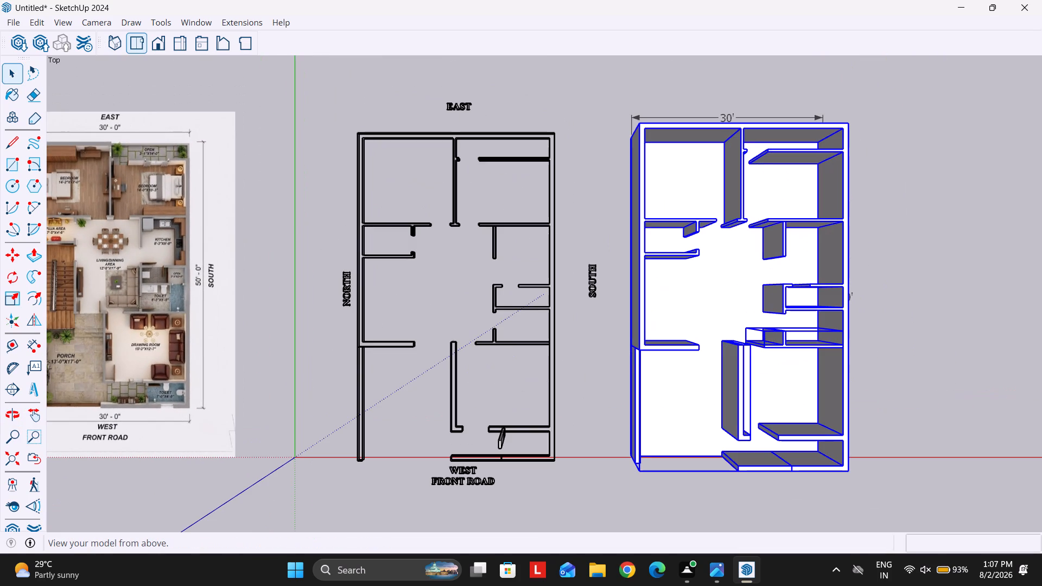
left_click_drag(354, 123, 569, 455)
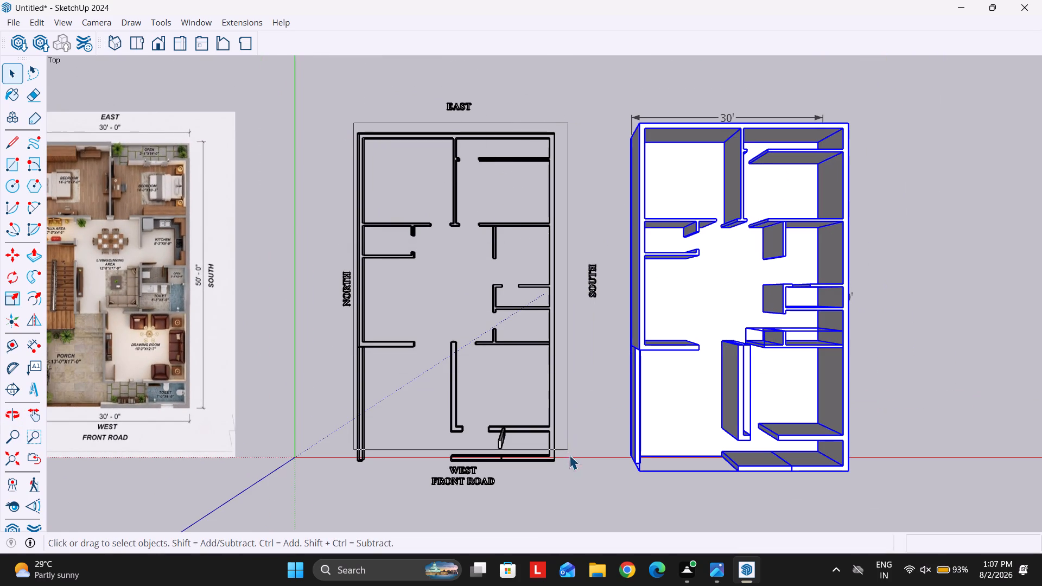
left_click_drag(569, 455, 568, 465)
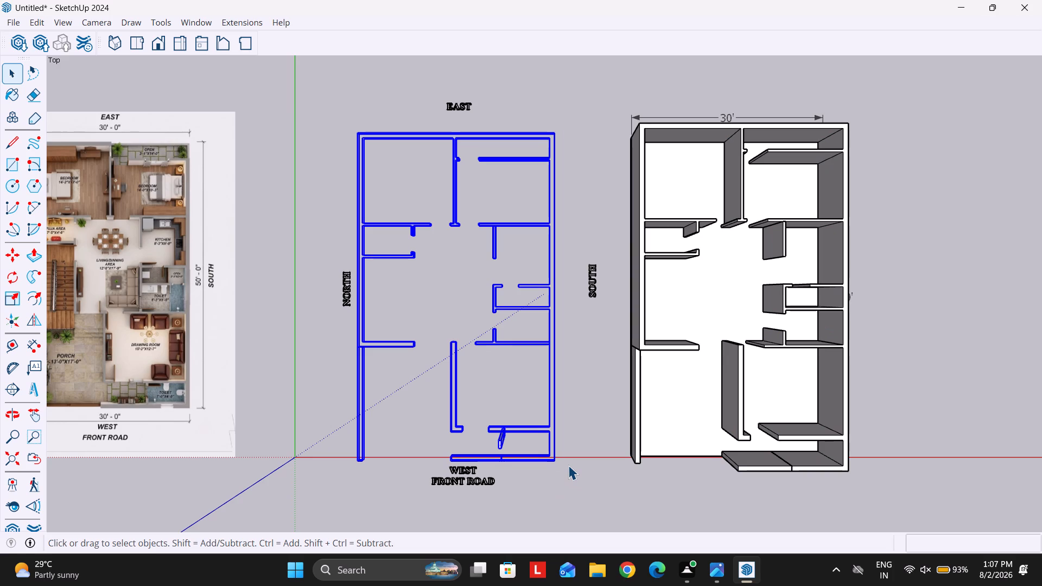
key("Delete")
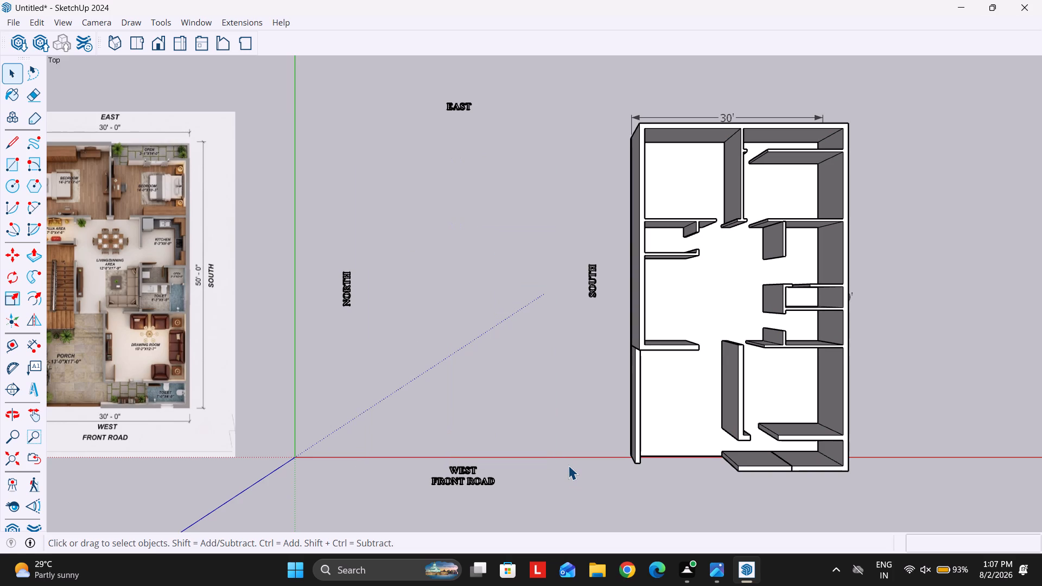
Move the whole house with its 30' and 50' dimensions about 39' 5" back along the red axis, between the compass labels.
scroll(475, 218, "down", 5)
left_click_drag(548, 139, 702, 307)
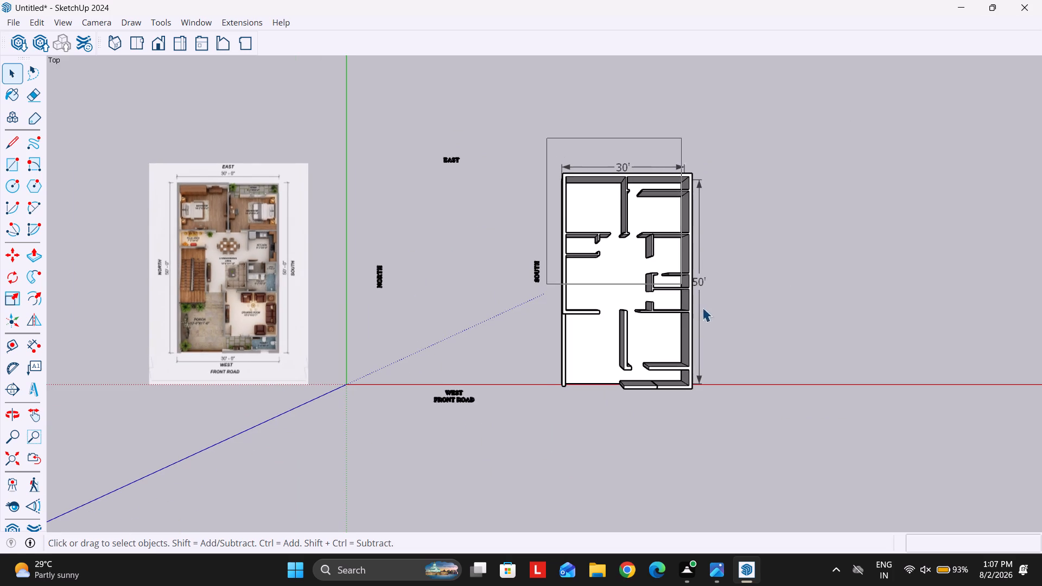
left_click_drag(702, 307, 765, 447)
scroll(637, 359, "up", 4)
key("m")
left_click(724, 399)
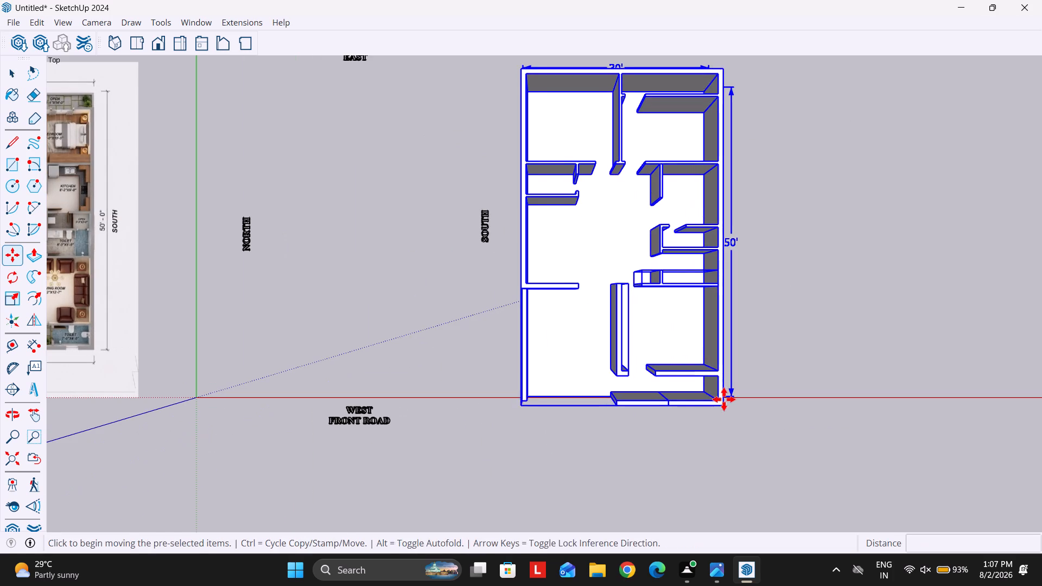
key("Right")
left_click(458, 385)
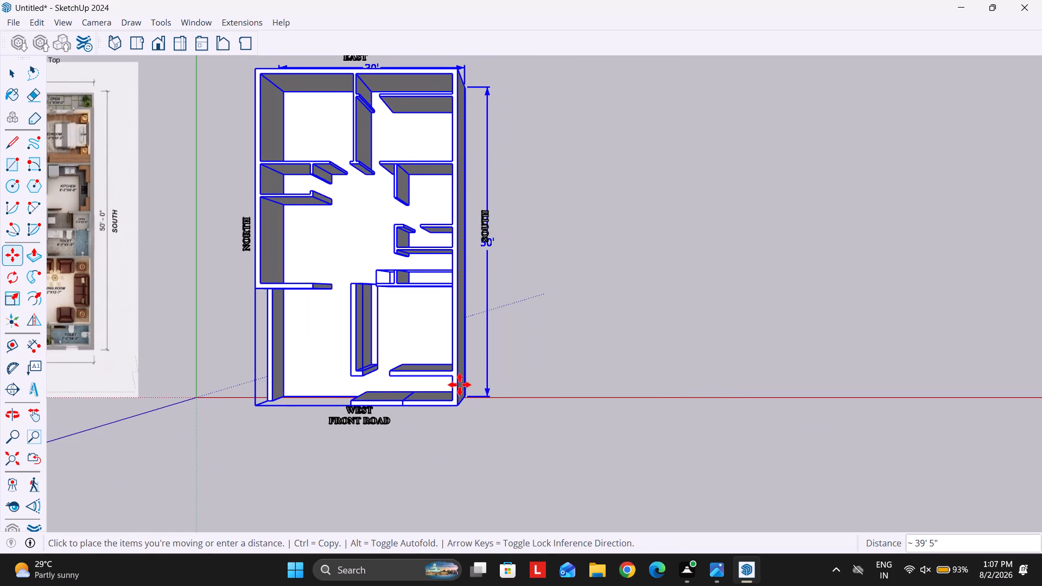
key("space")
scroll(713, 282, "down", 10)
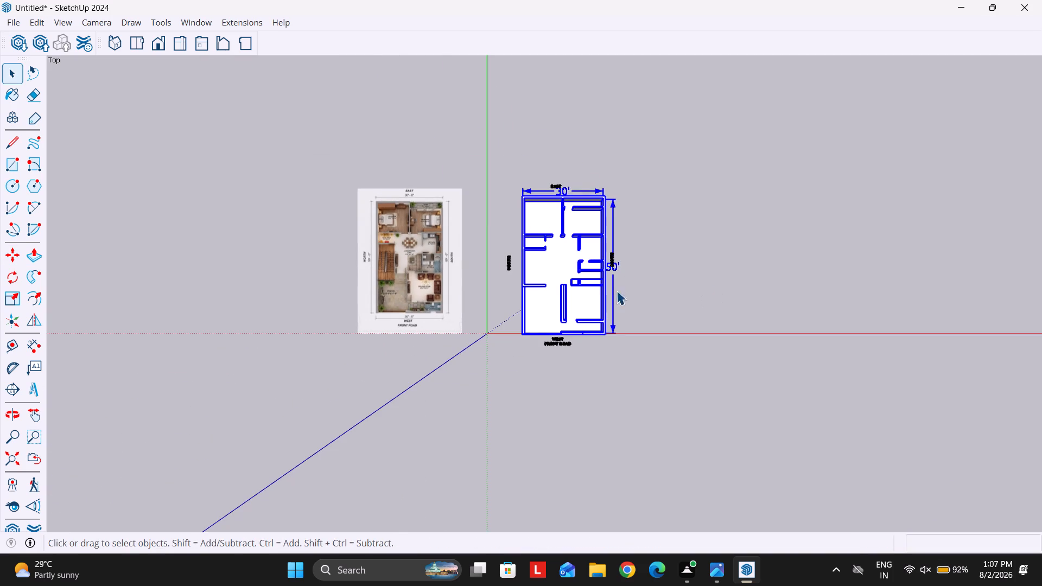
scroll(608, 215, "down", 5)
middle_click_drag(594, 324, 492, 174)
scroll(669, 323, "up", 4)
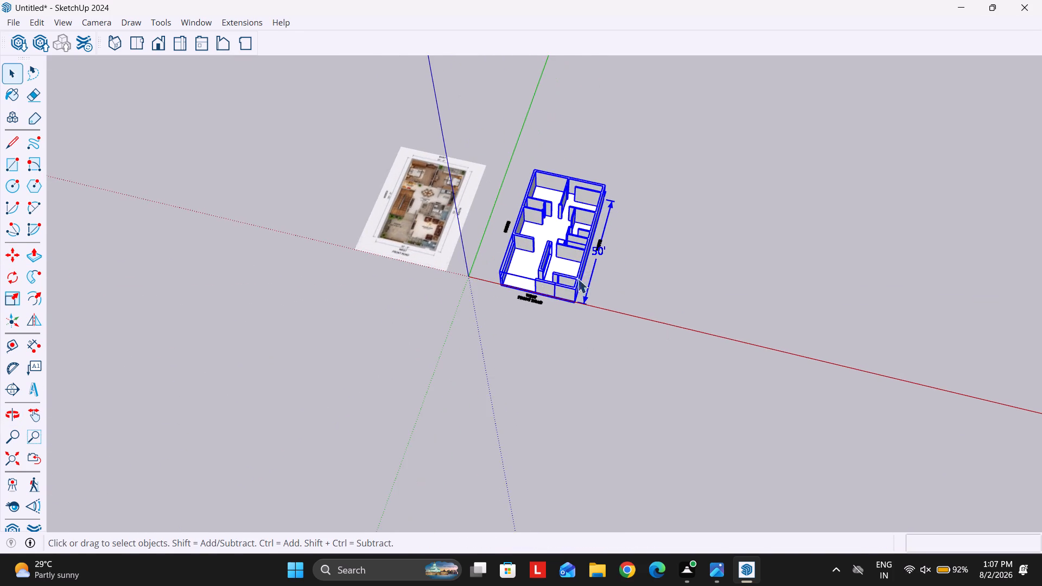
scroll(557, 267, "up", 9)
middle_click_drag(549, 292, 541, 163)
left_click(661, 349)
Show the s4u-Stair toolbar.
scroll(504, 208, "up", 5)
scroll(632, 203, "down", 5)
middle_click_drag(523, 244, 584, 256)
scroll(609, 165, "down", 4)
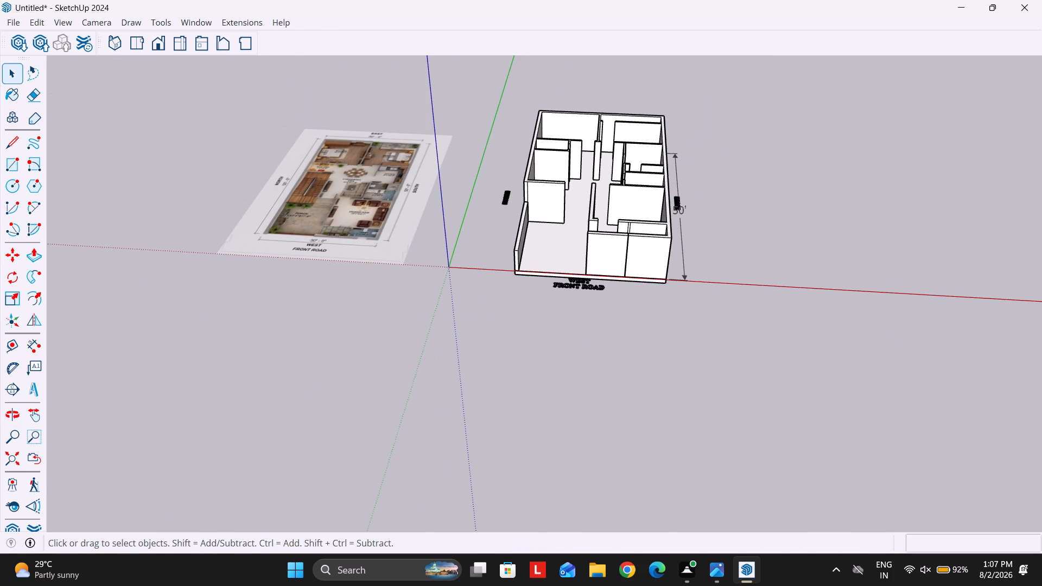
right_click(443, 32)
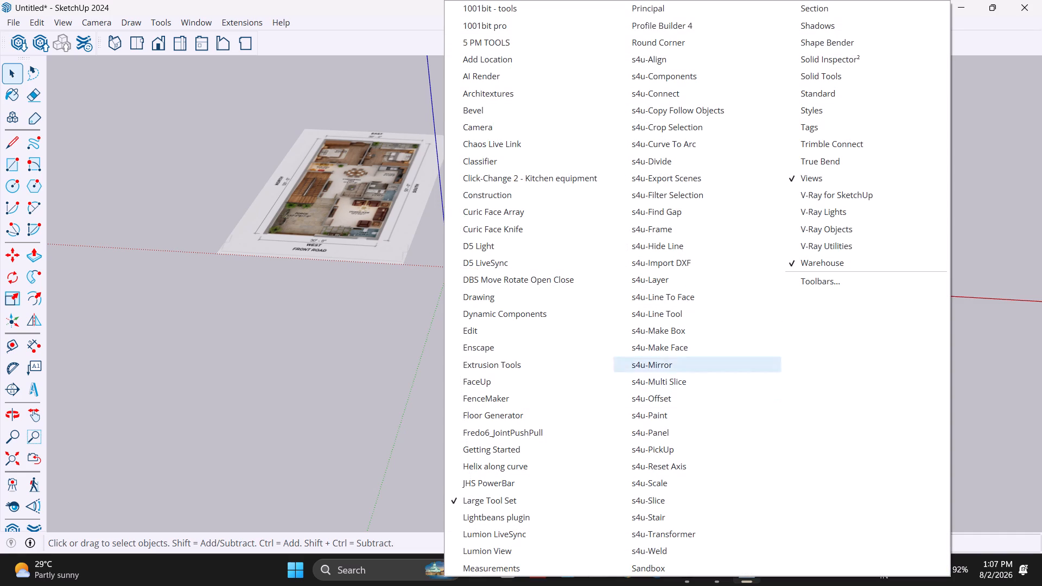
left_click(669, 512)
Examine the staircase in the plan image, checking its two flights, numbered treads and landings.
scroll(359, 191, "up", 6)
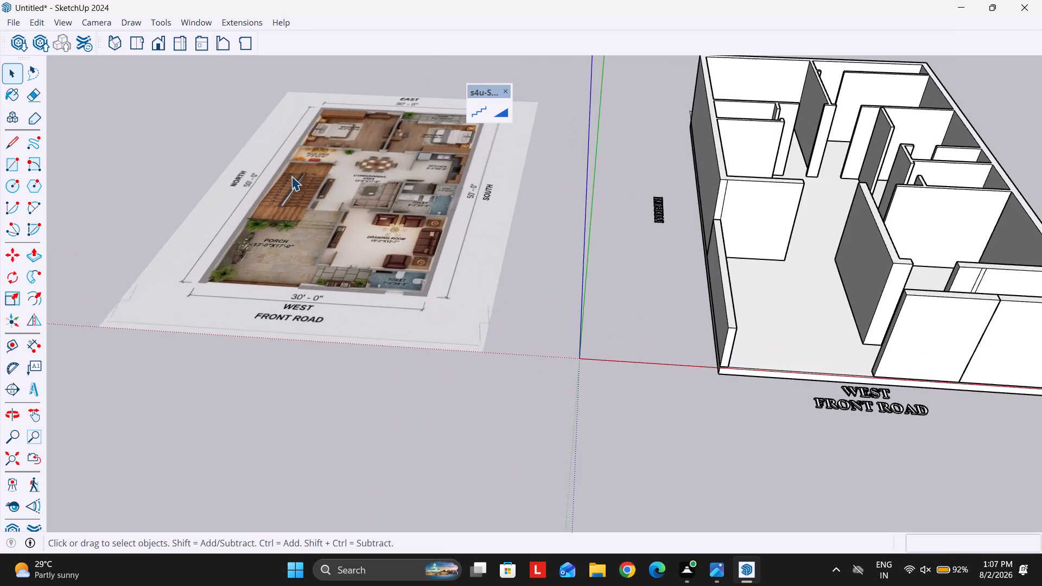
middle_click_drag(312, 180, 393, 267)
scroll(262, 239, "up", 10)
middle_click_drag(269, 210, 260, 266)
scroll(270, 205, "up", 2)
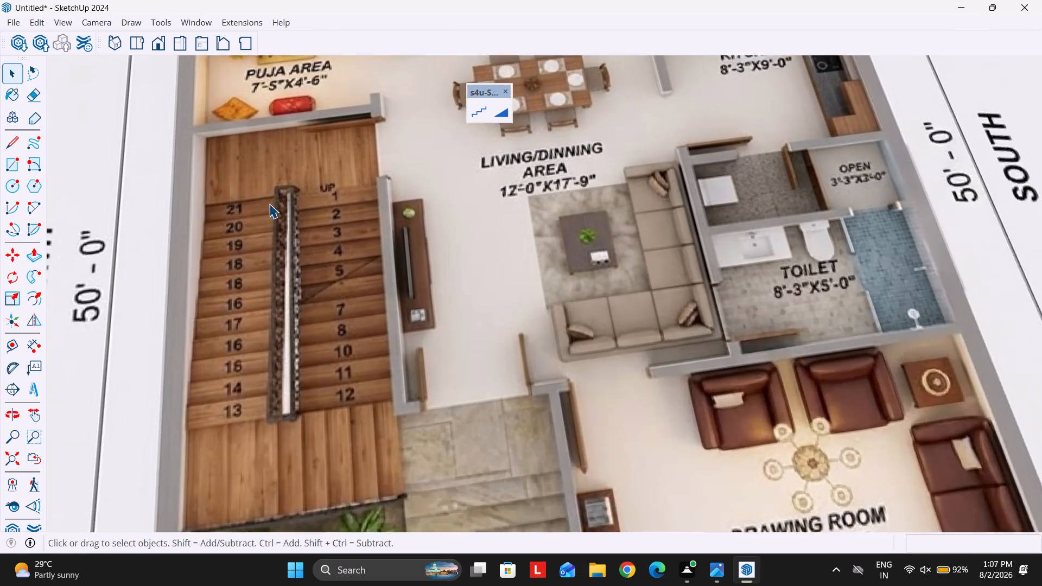
scroll(269, 203, "up", 2)
scroll(320, 207, "up", 3)
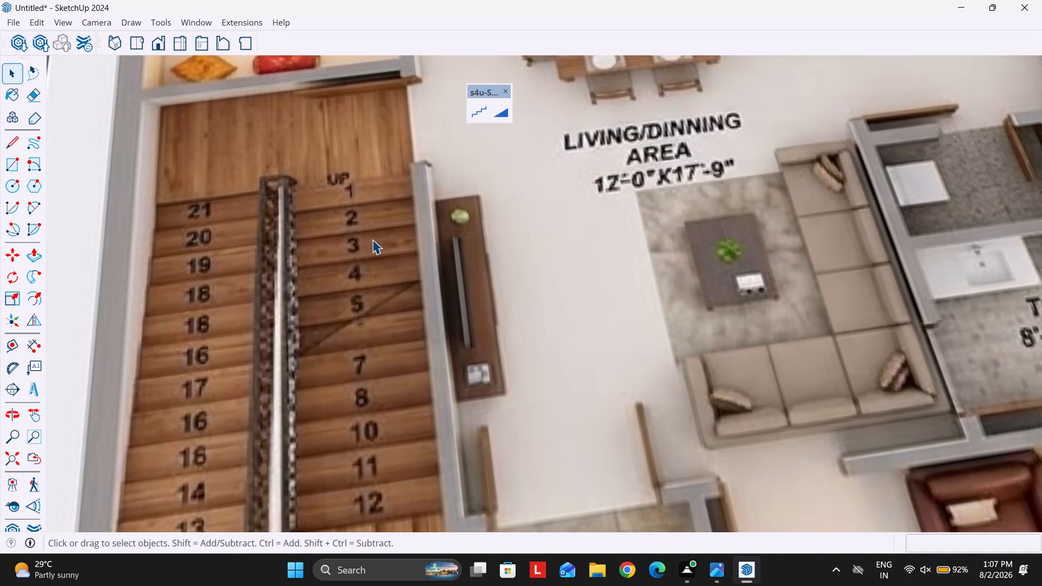
scroll(367, 267, "down", 3)
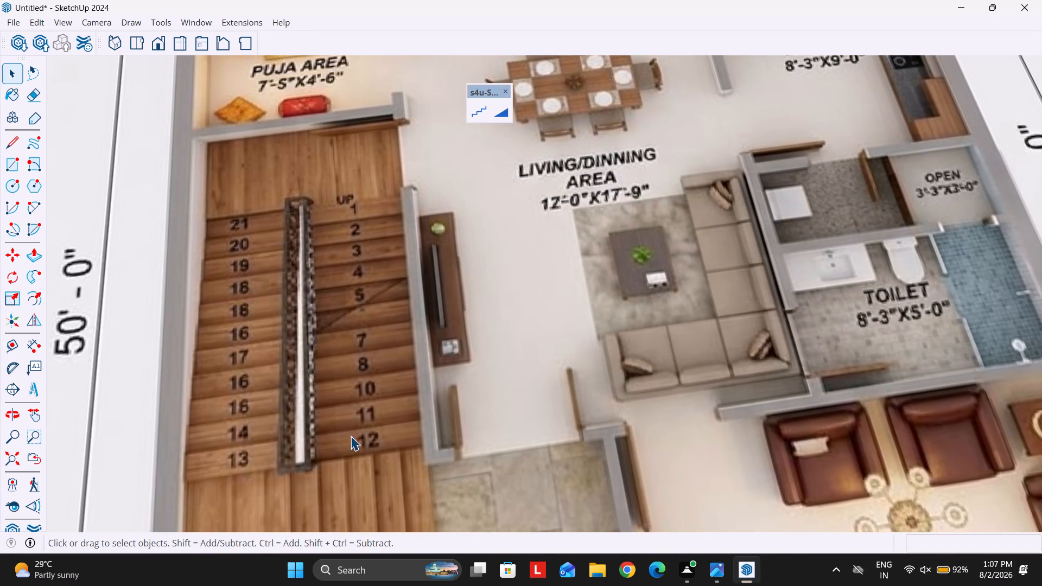
scroll(353, 396, "down", 5)
scroll(362, 475, "up", 10)
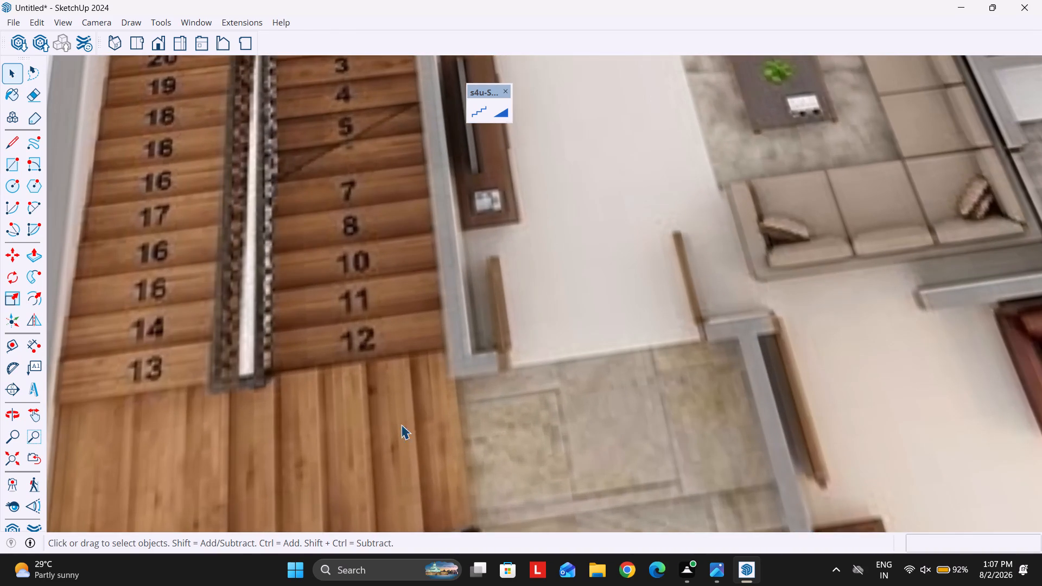
scroll(375, 342, "down", 7)
scroll(389, 447, "up", 1)
scroll(321, 355, "up", 1)
scroll(365, 308, "down", 4)
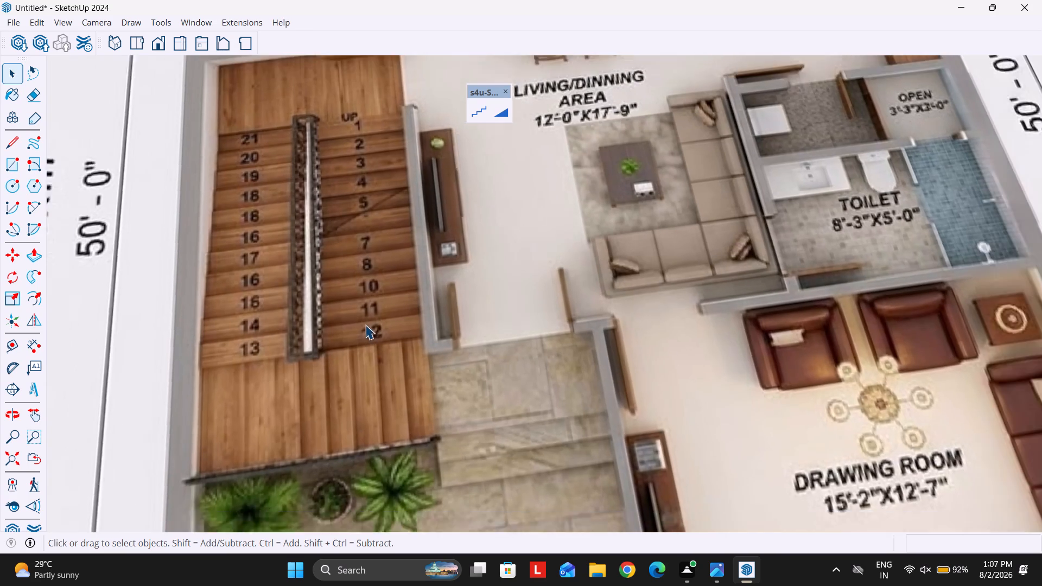
scroll(365, 324, "down", 1)
scroll(236, 319, "down", 20)
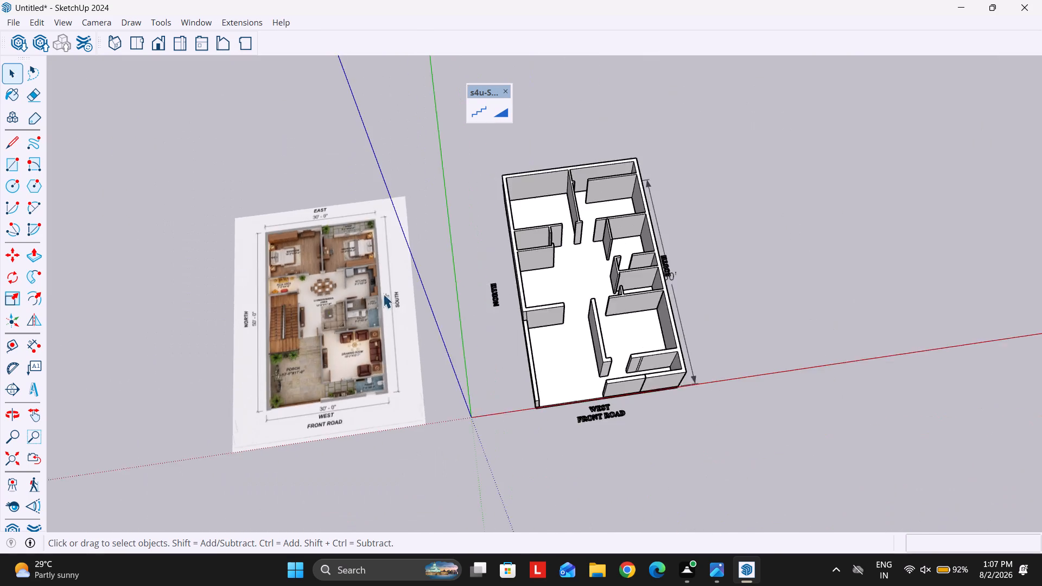
Measure the stair bay's clear length along the inside of the north wall.
middle_click_drag(473, 256, 463, 328)
scroll(564, 282, "up", 10)
middle_click_drag(522, 285, 479, 290)
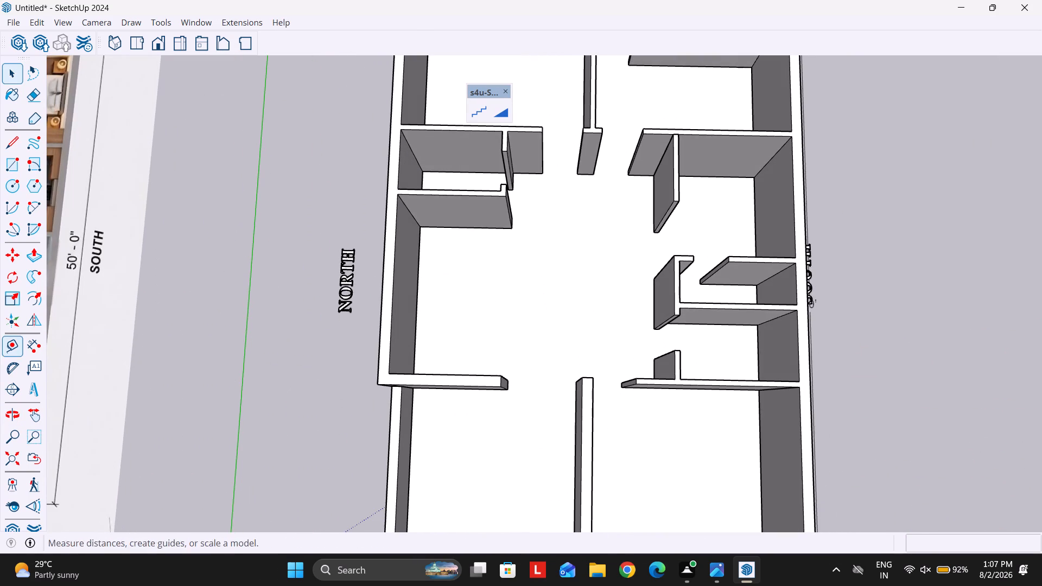
left_click(31, 346)
scroll(366, 257, "up", 6)
left_click(430, 210)
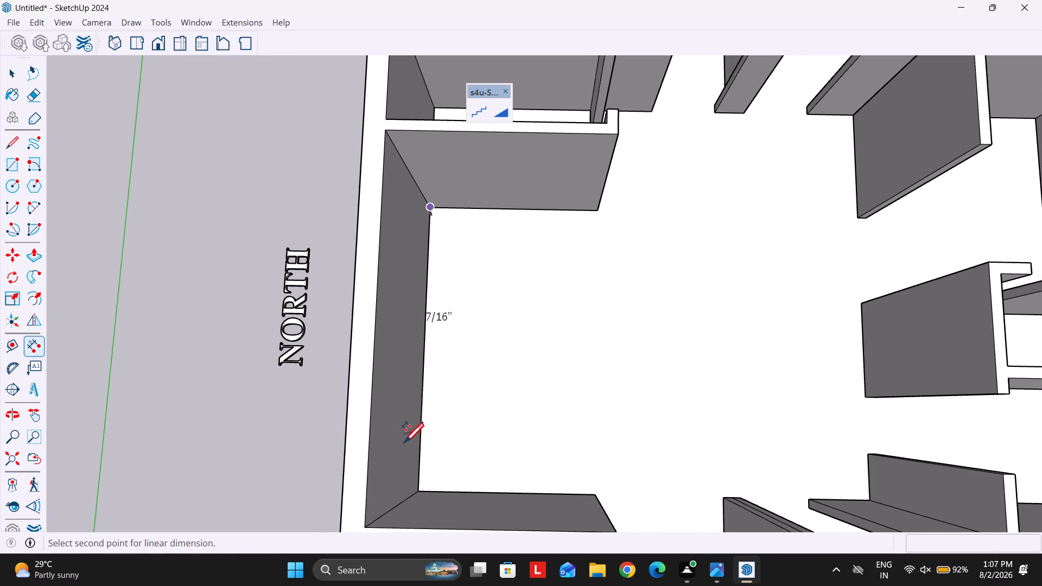
left_click(418, 492)
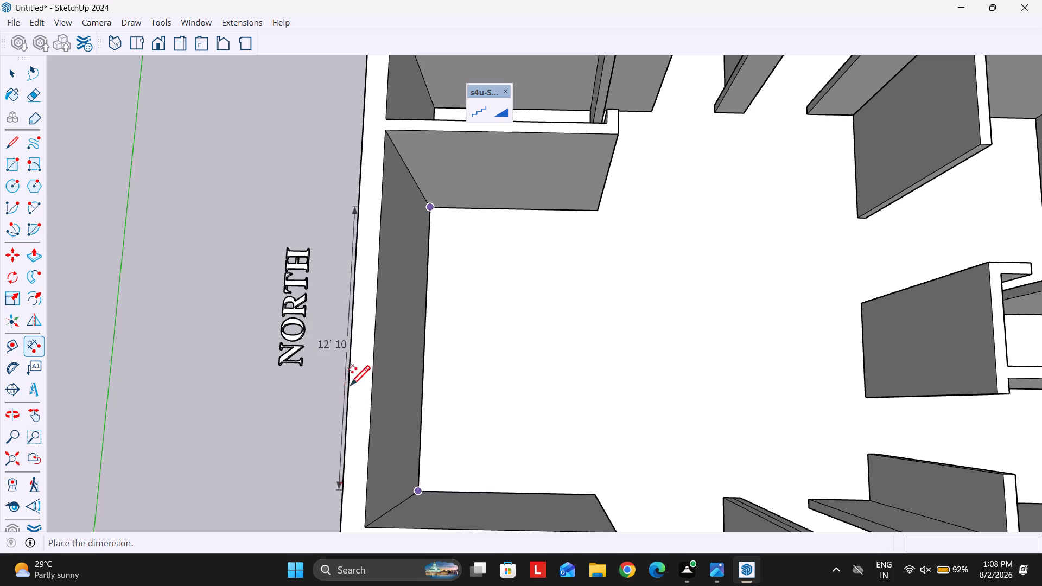
key("space")
Place one guide 3' in from the stair bay's west wall and another 3' in from its north wall.
key("t")
left_click(472, 493)
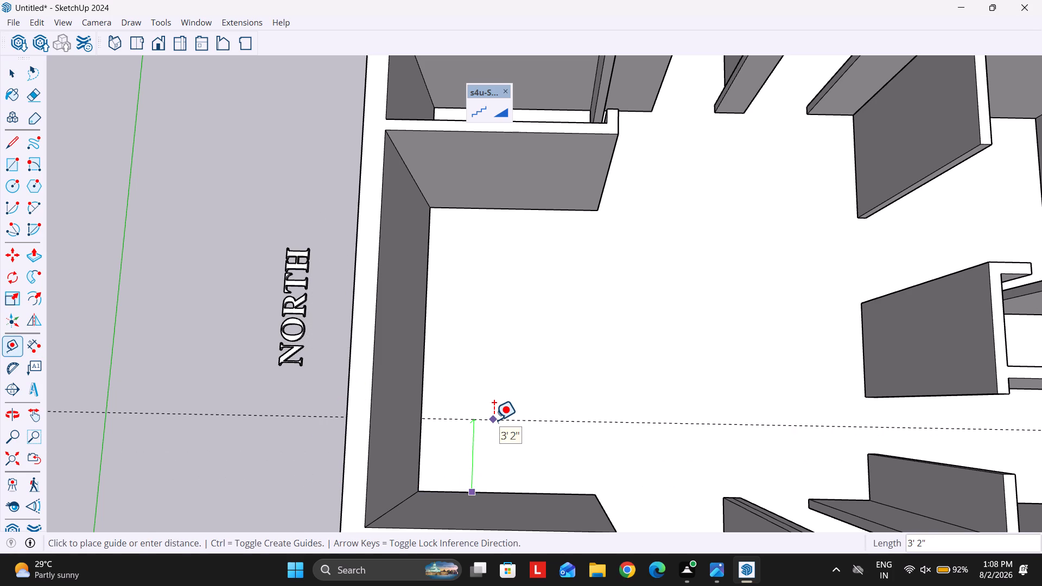
type("3'")
key("Return")
scroll(494, 405, "down", 4)
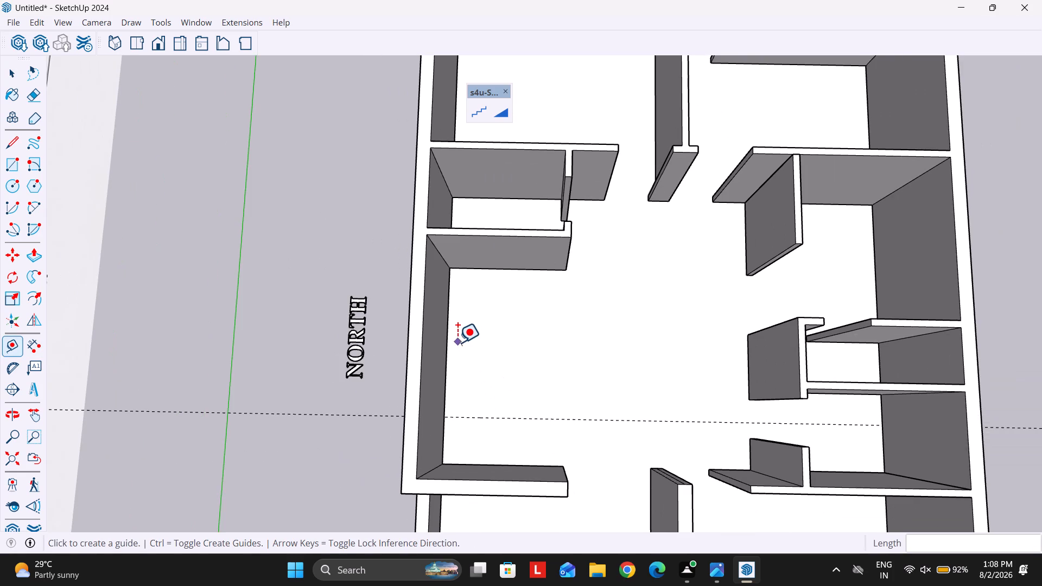
left_click(448, 341)
type("3'")
key("Return")
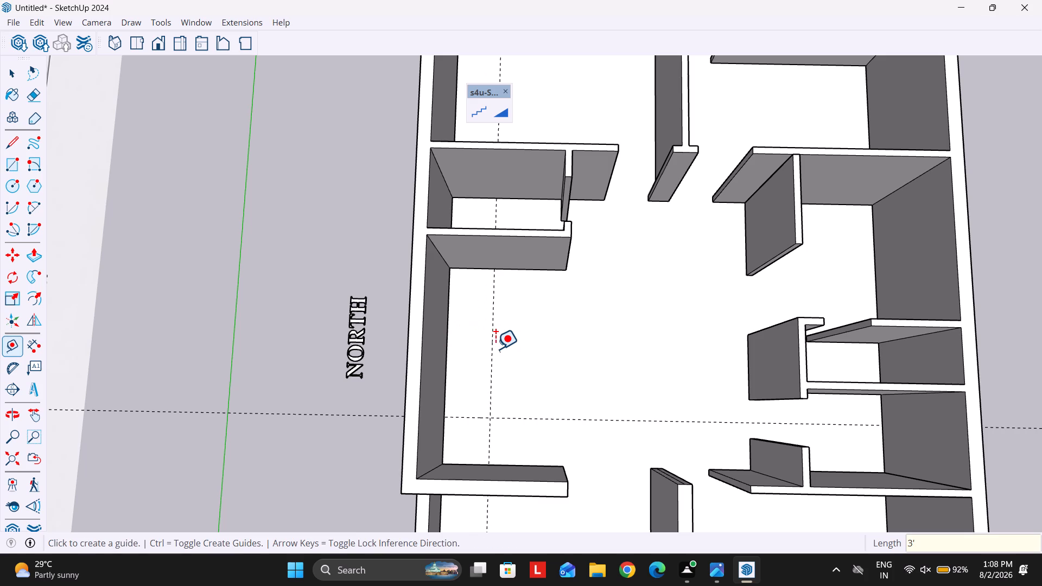
key("Escape")
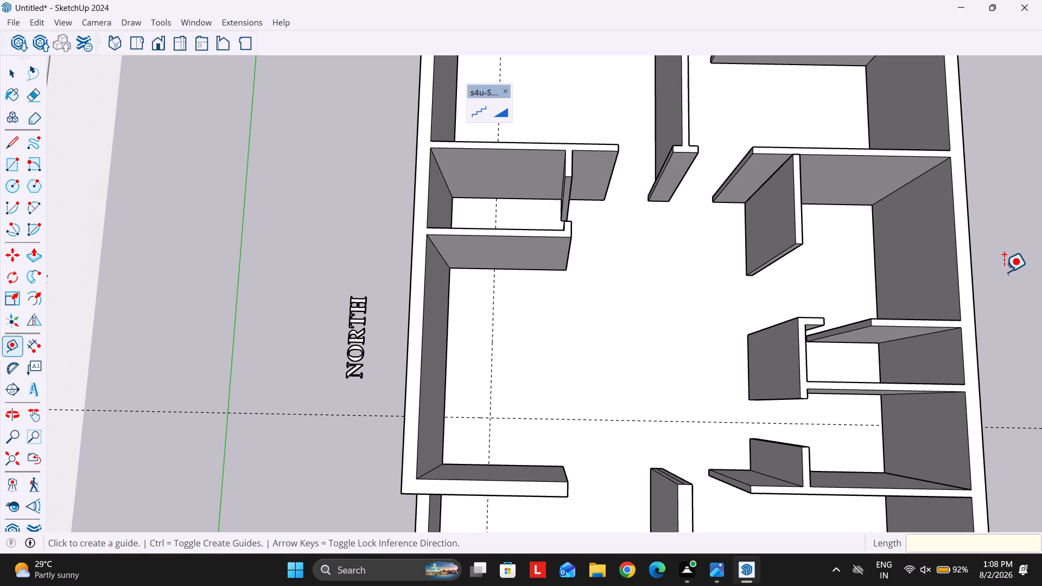
Add three more guides parallel to the north wall across the stair bay, offset successively by 1', 3' and 9".
key("t")
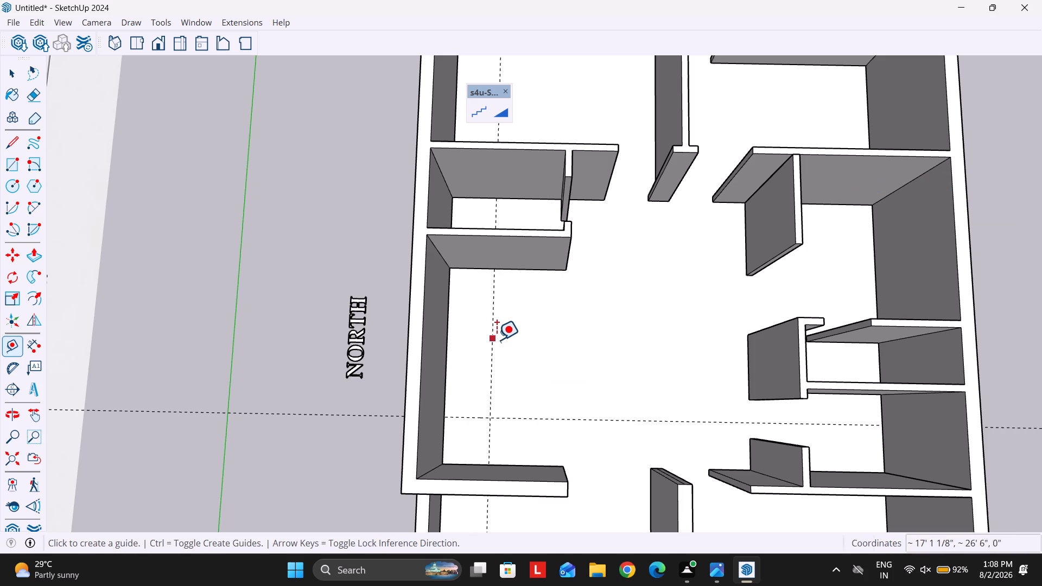
left_click_drag(493, 342, 545, 340)
type("1'")
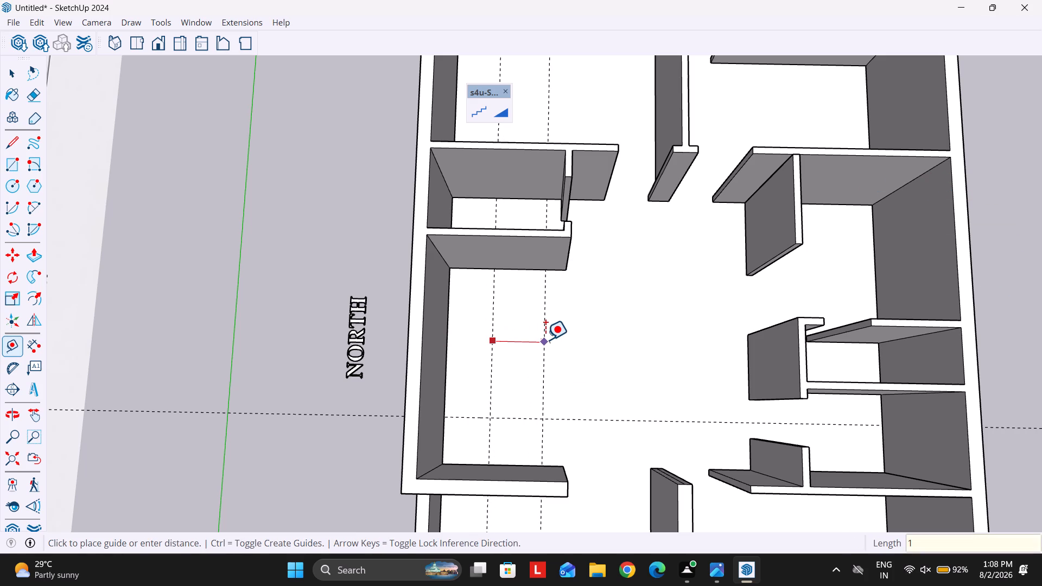
key("Return")
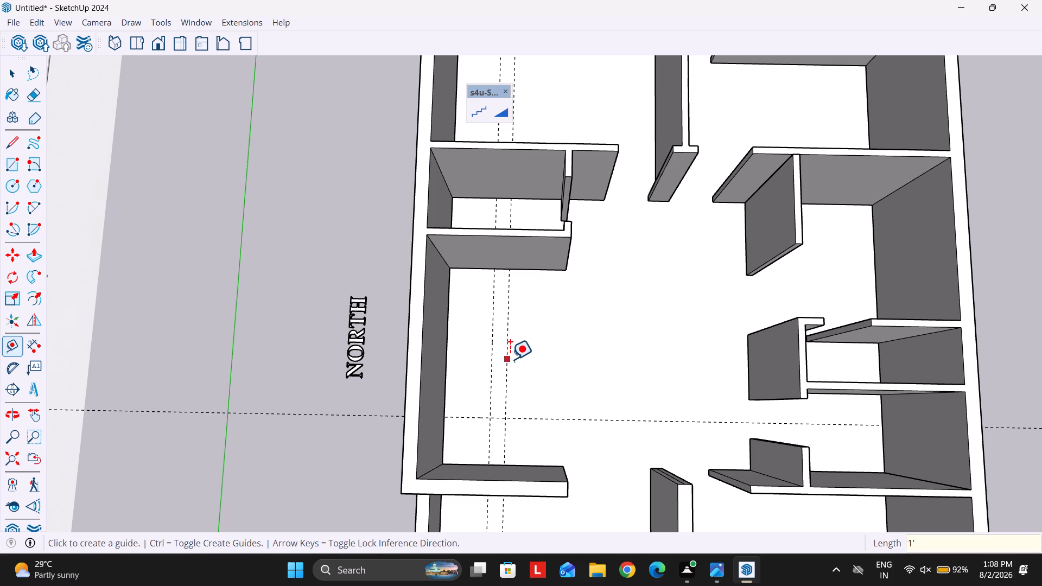
left_click_drag(510, 359, 541, 357)
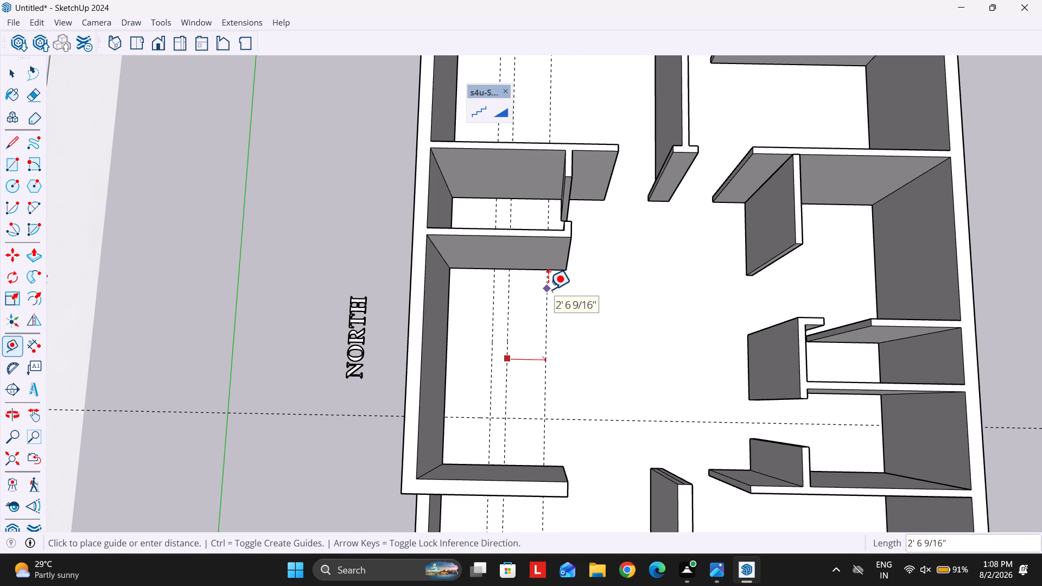
key("3")
key("apostrophe")
key("Return")
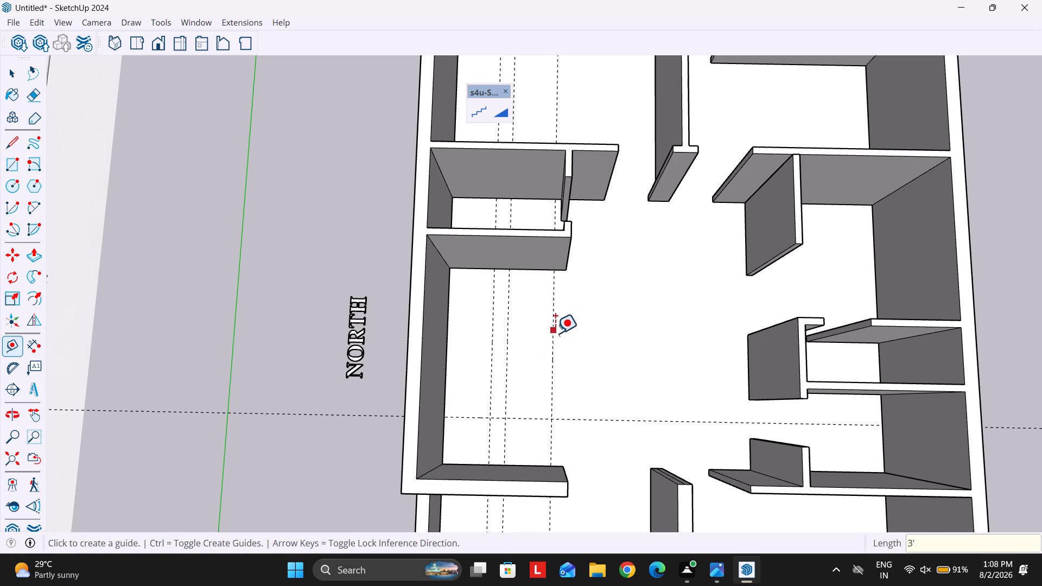
left_click_drag(551, 355, 553, 355)
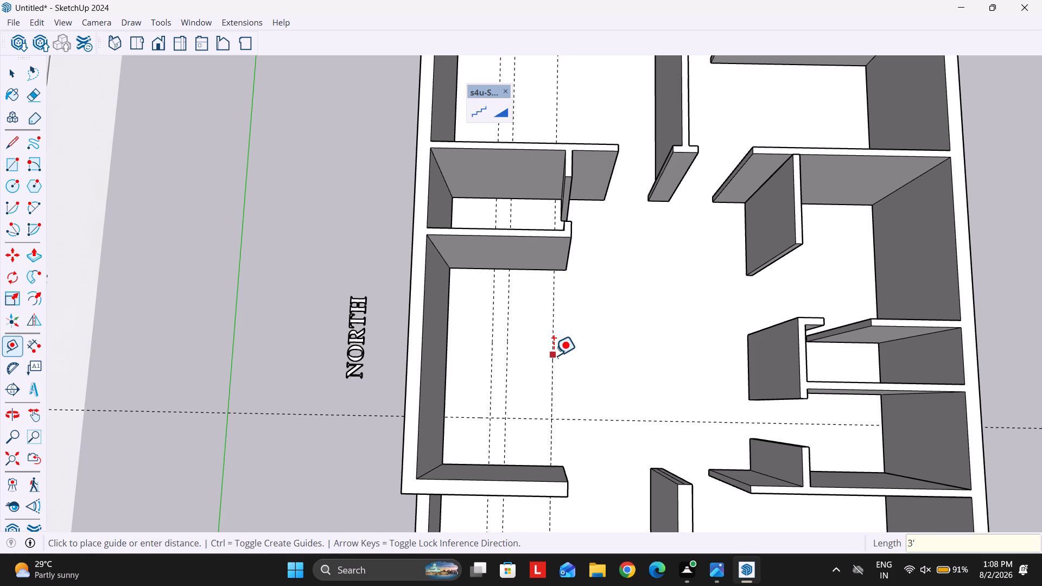
left_click_drag(553, 355, 565, 353)
type("9\"")
key("Return")
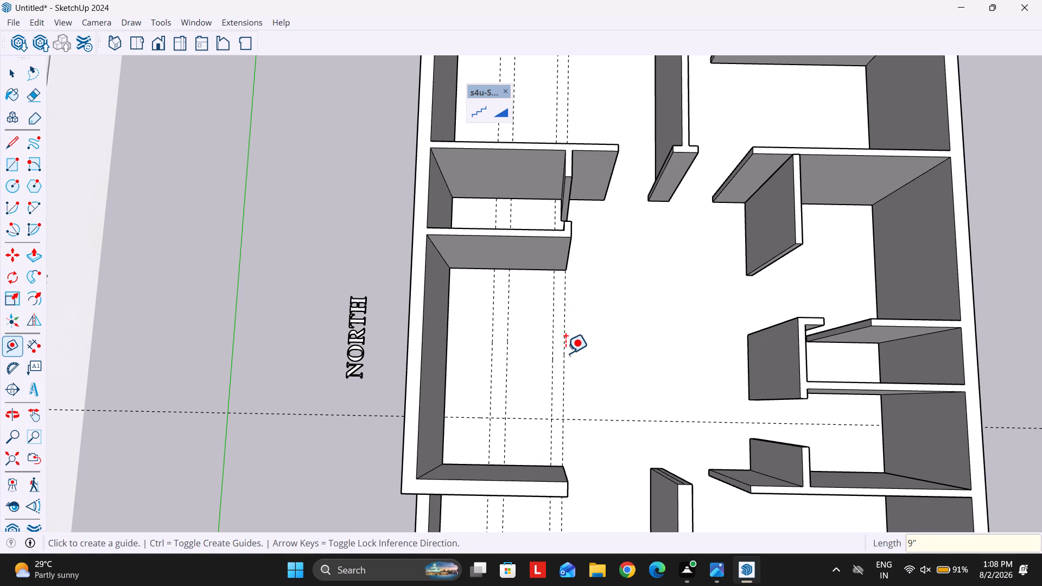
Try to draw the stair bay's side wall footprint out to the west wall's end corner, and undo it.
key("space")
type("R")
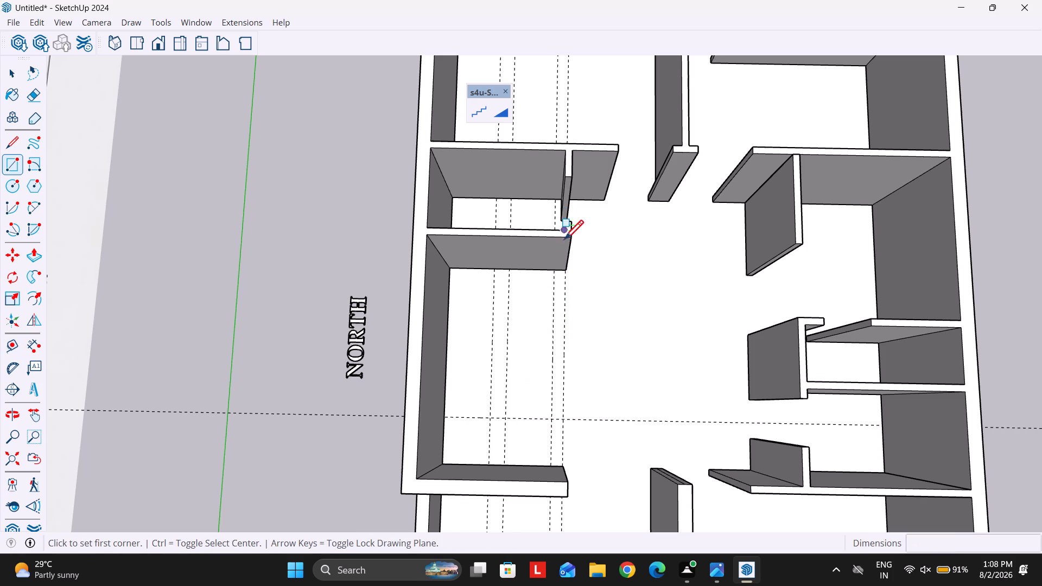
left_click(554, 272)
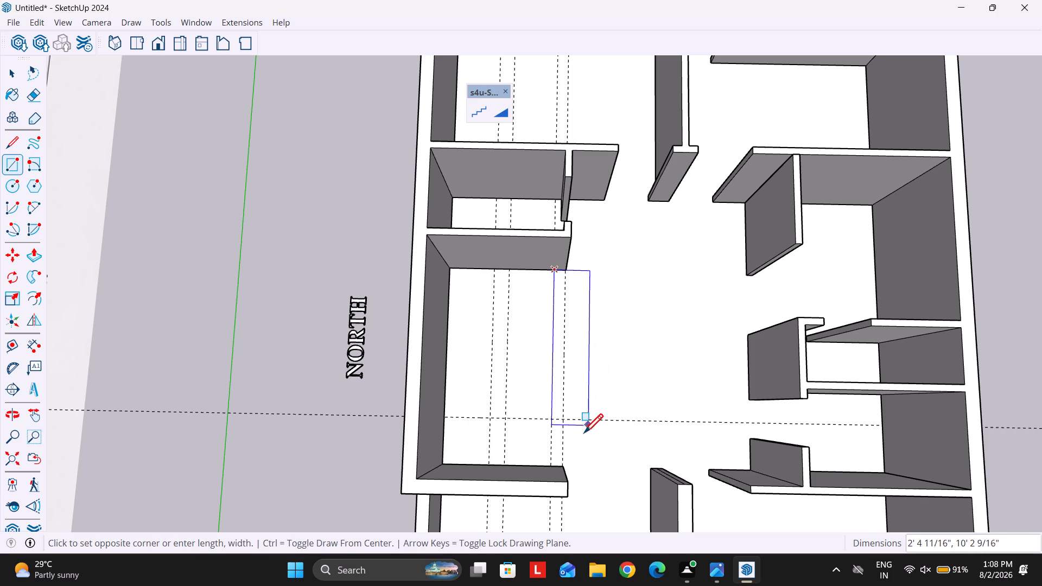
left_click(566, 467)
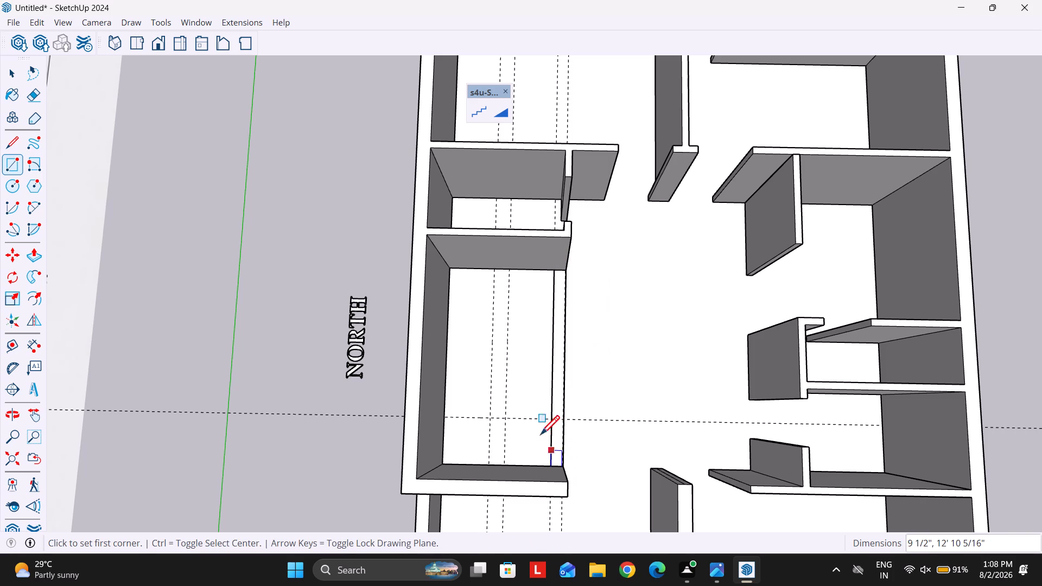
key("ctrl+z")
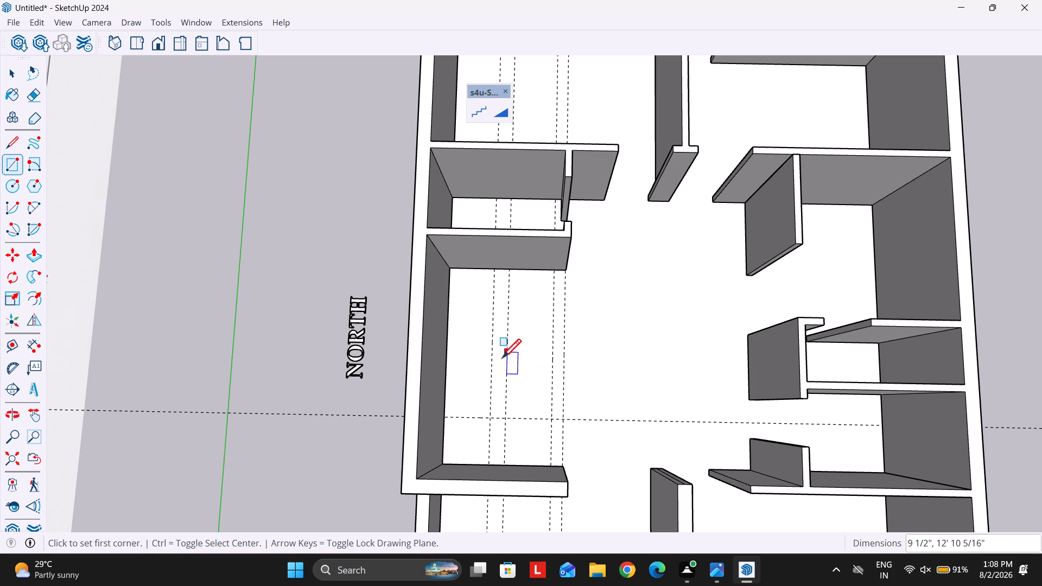
Draw a 9" by about 12' 10 5/16" wall footprint between the two outermost guides on the stair bay's open side.
scroll(567, 291, "up", 4)
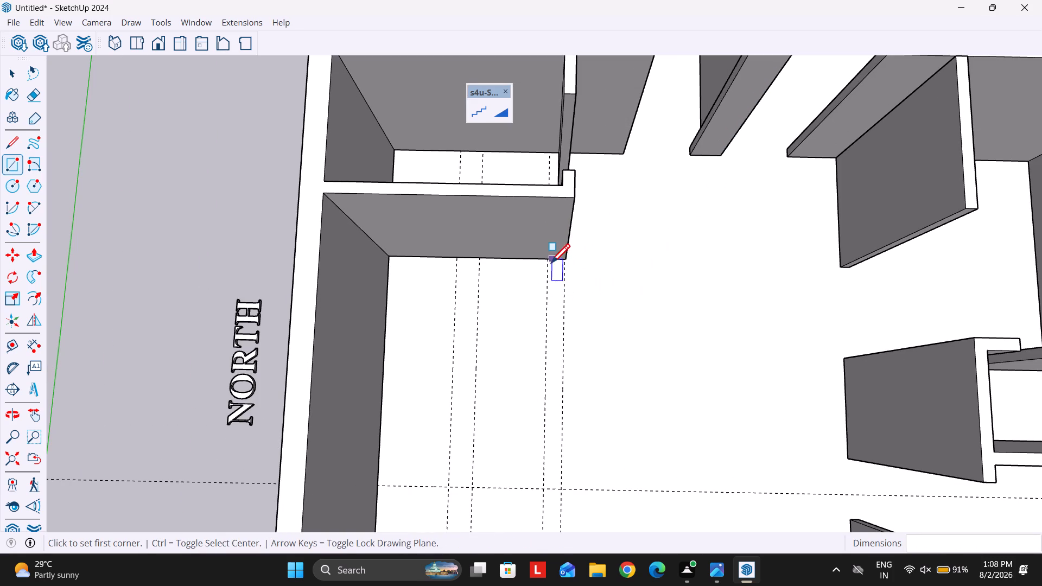
left_click(546, 263)
scroll(543, 232, "down", 7)
middle_click_drag(586, 351, 564, 387)
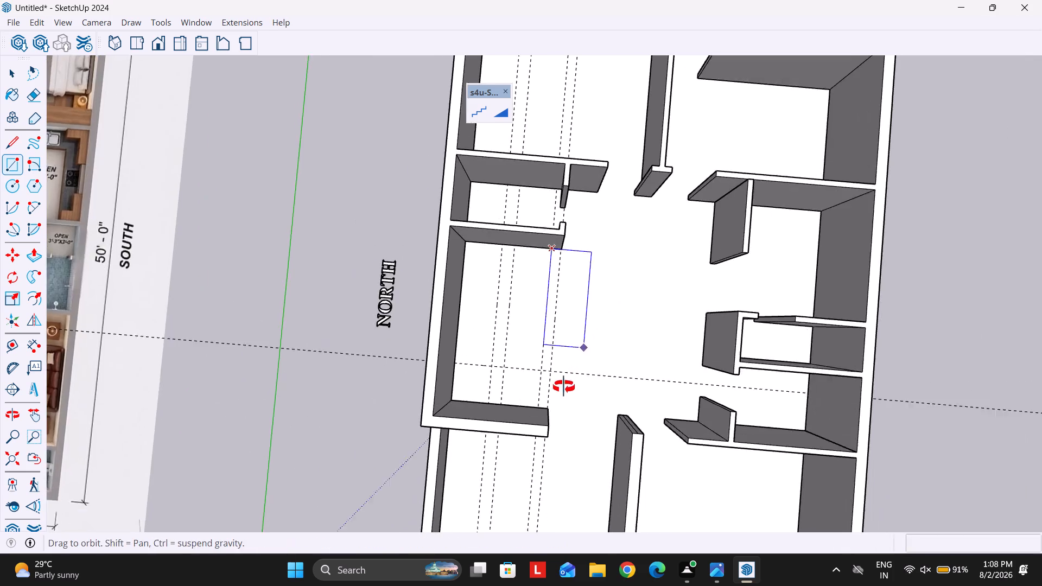
middle_click_drag(564, 387, 563, 387)
scroll(557, 414, "up", 20)
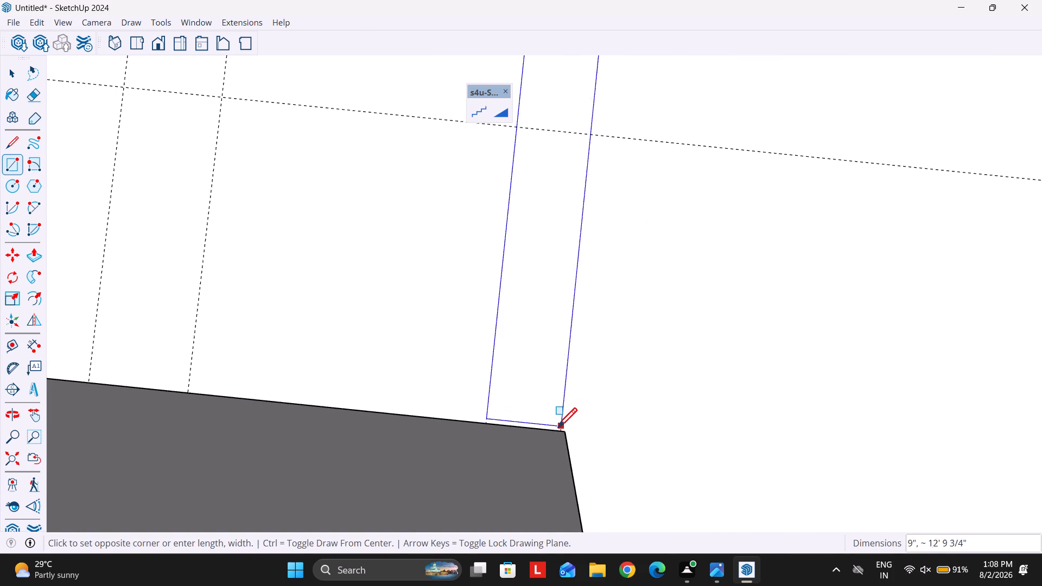
scroll(561, 429, "up", 13)
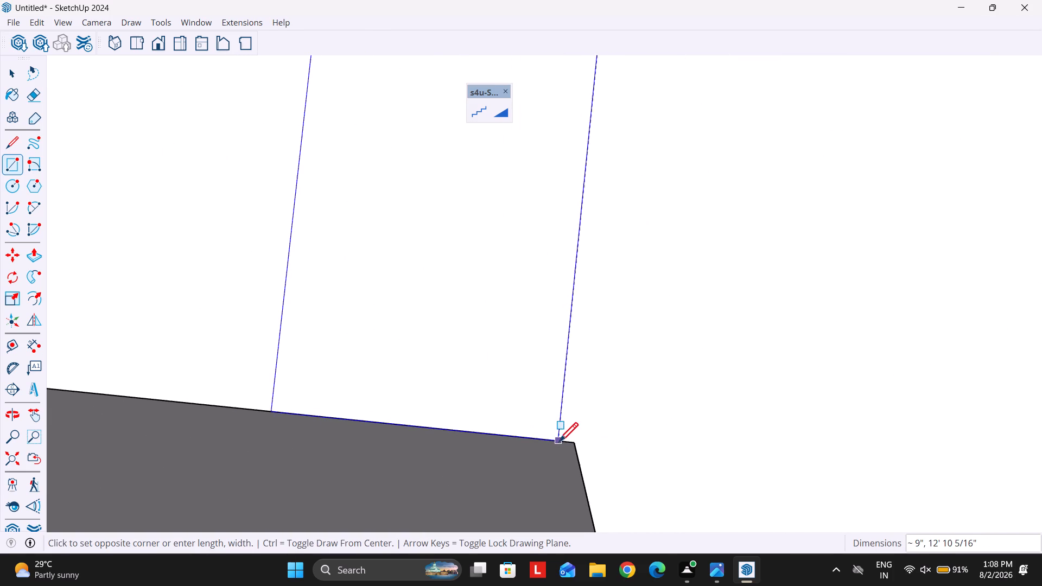
left_click(555, 438)
scroll(505, 418, "down", 20)
scroll(505, 418, "down", 3)
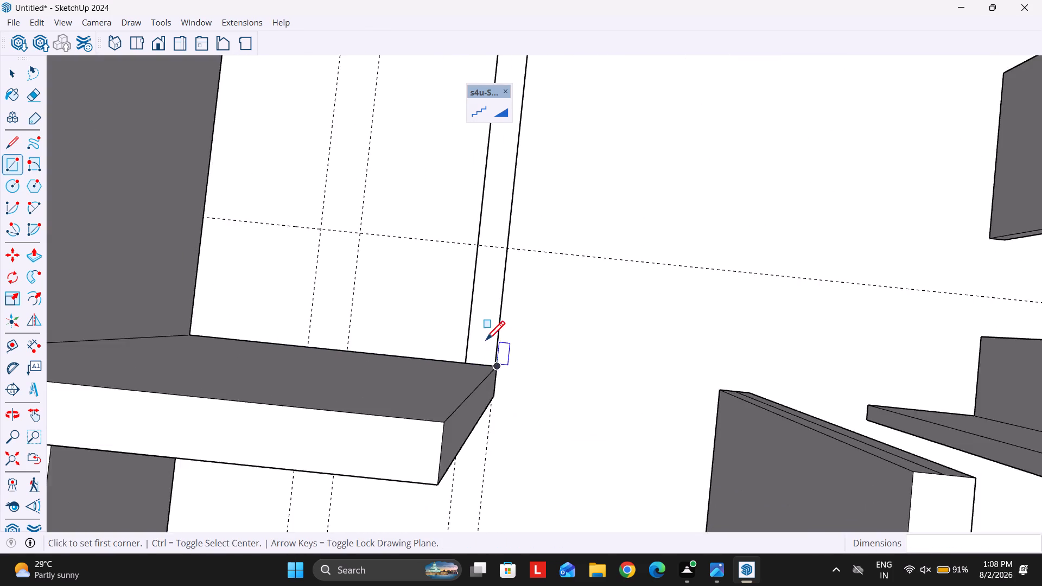
scroll(485, 340, "down", 9)
scroll(485, 275, "up", 4)
key("space")
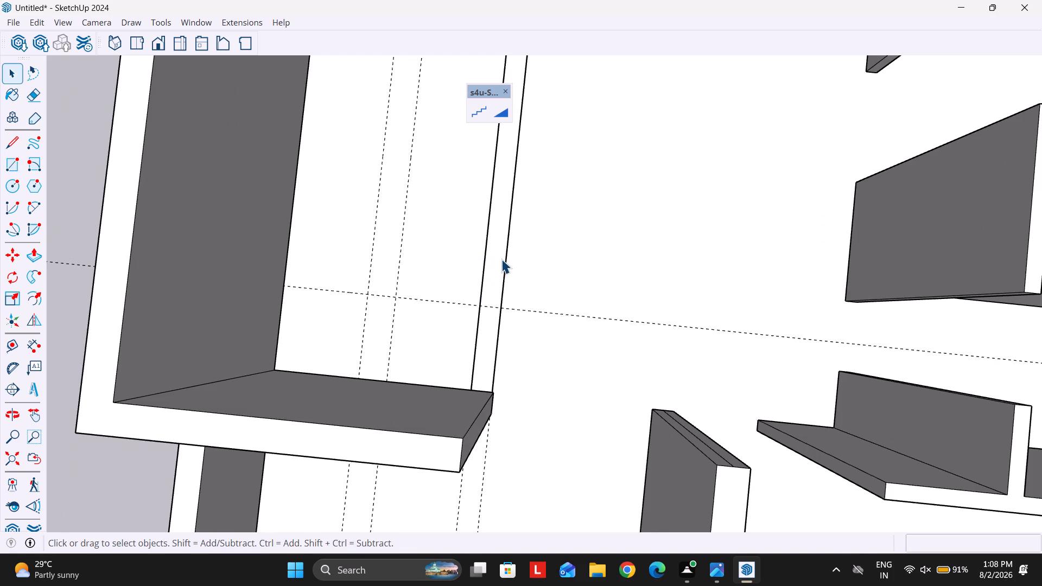
Make the new wall footprint, face and edges together, into a group.
double_click(495, 258)
right_click(495, 258)
left_click(548, 127)
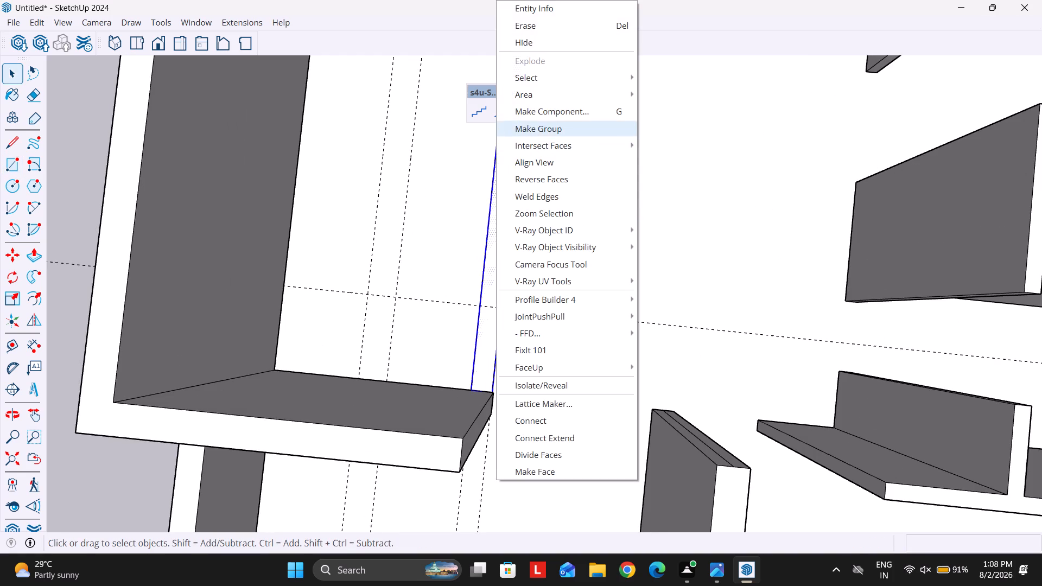
Inside the new group, raise the wall footprint 10' to match the height of the adjoining stair bay wall.
scroll(507, 350, "down", 14)
middle_click_drag(513, 386, 369, 228)
scroll(444, 297, "up", 6)
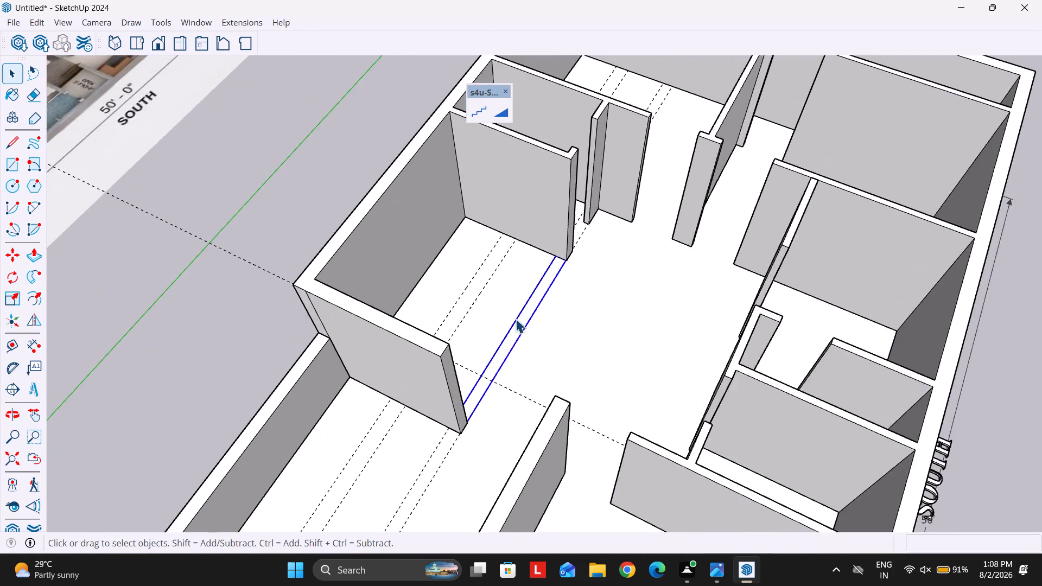
scroll(516, 319, "up", 4)
double_click(522, 320)
left_click(41, 254)
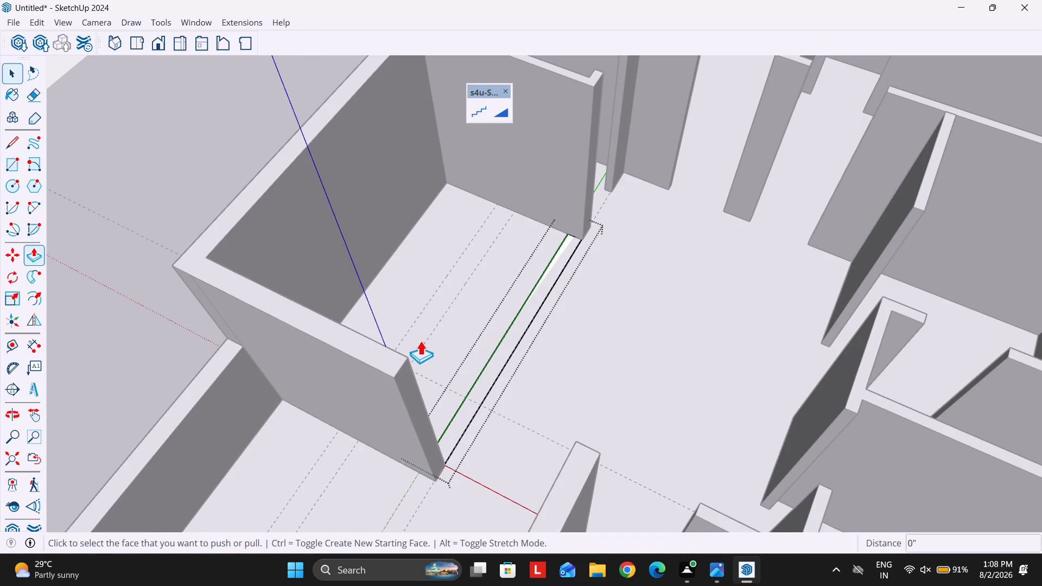
left_click(491, 379)
left_click(406, 360)
scroll(589, 338, "down", 5)
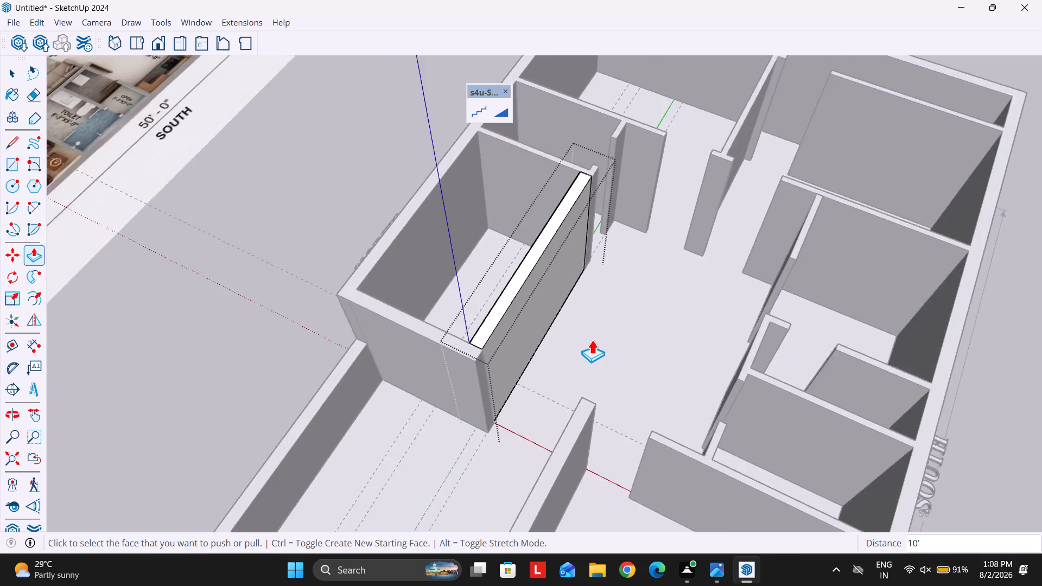
Push the new stair bay wall's end face back 4', away from the neighbouring cross wall, and exit the group.
scroll(592, 339, "down", 4)
scroll(584, 244, "up", 12)
middle_click_drag(620, 254, 105, 256)
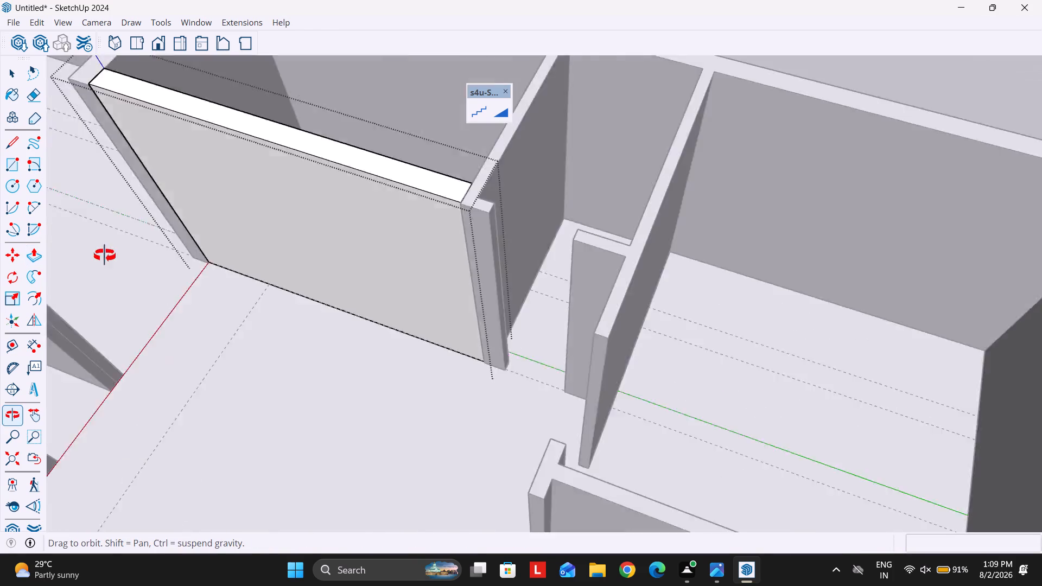
middle_click_drag(105, 256, 89, 253)
scroll(360, 194, "up", 6)
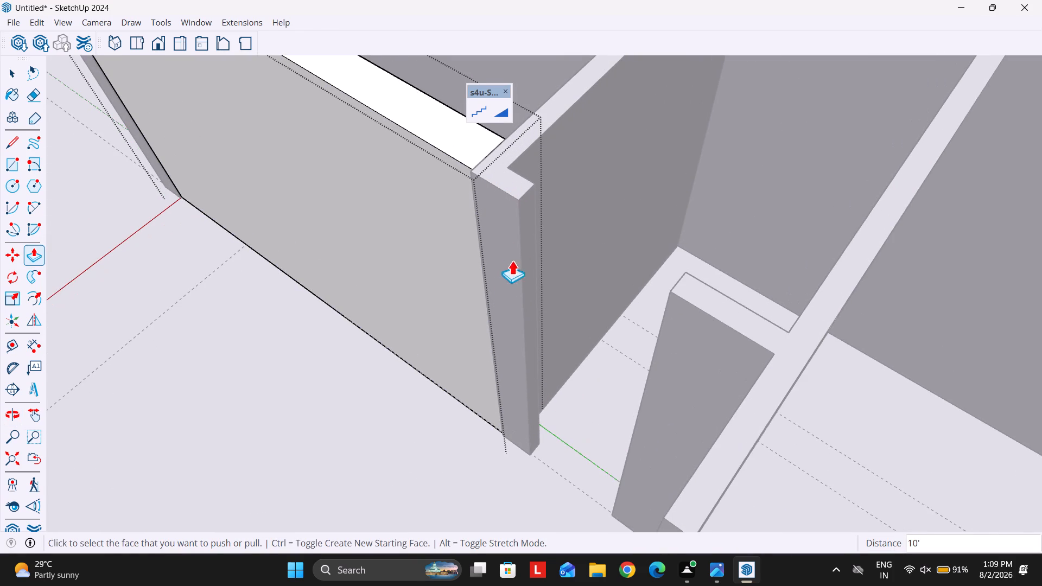
key("k")
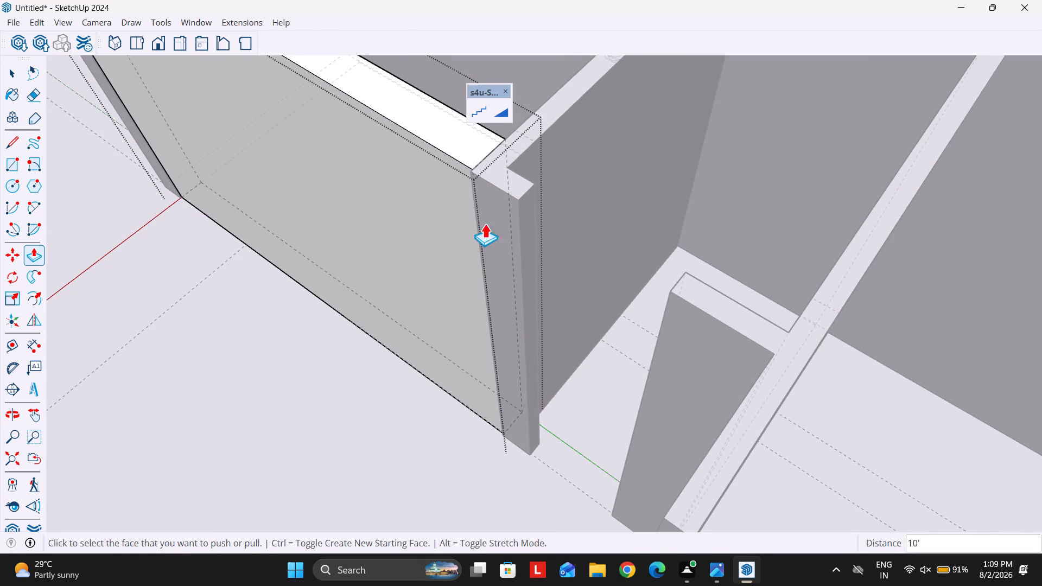
left_click(487, 196)
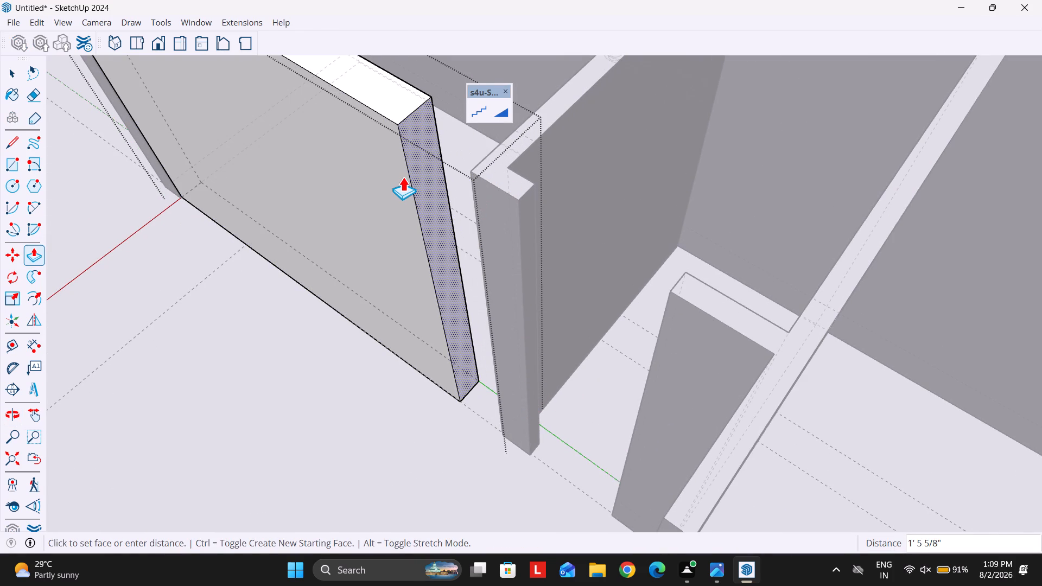
type("4'")
key("Return")
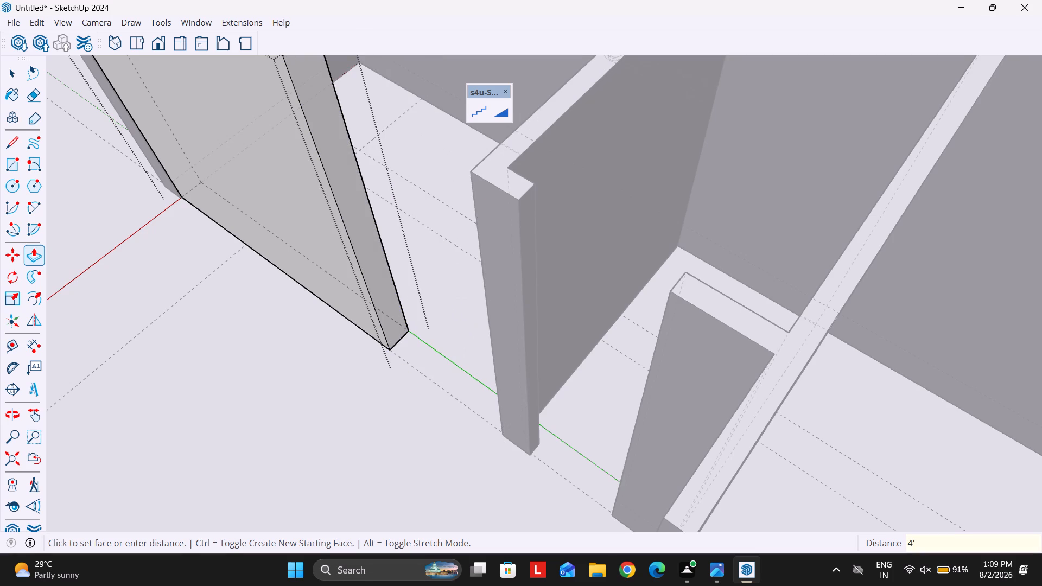
scroll(463, 552, "down", 3)
scroll(599, 545, "down", 3)
scroll(634, 518, "down", 11)
key("Escape")
key("Escape")
middle_click_drag(534, 396, 582, 398)
key("space")
key("k")
scroll(476, 321, "down", 5)
key("Escape")
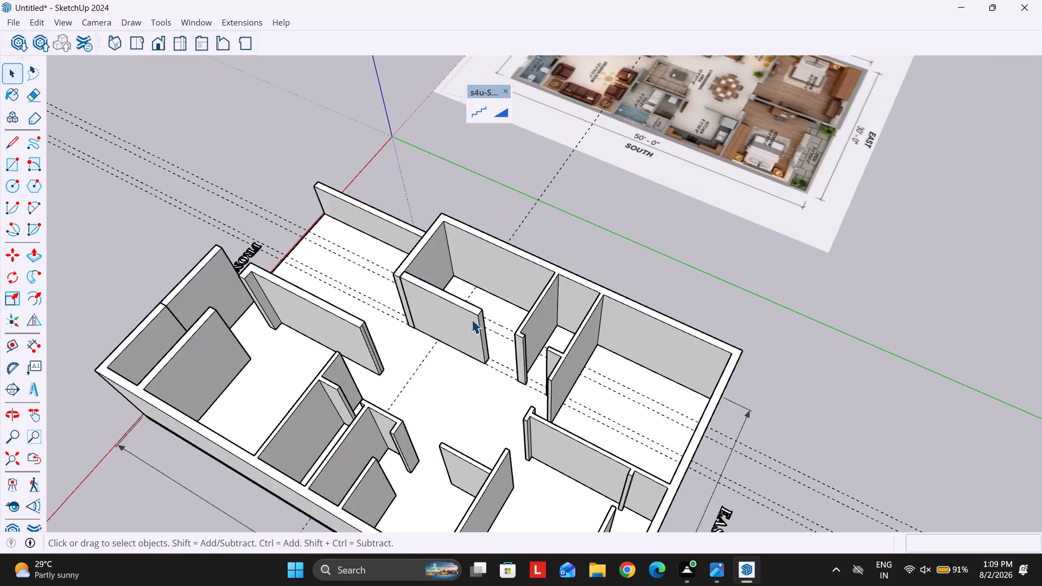
key("Escape")
Draw a 3' by 7' landing rectangle on the floor across the stair bay's closed end, up to the cross guide.
middle_click_drag(374, 265, 746, 286)
scroll(620, 252, "down", 4)
middle_click_drag(508, 352, 793, 486)
scroll(563, 275, "up", 3)
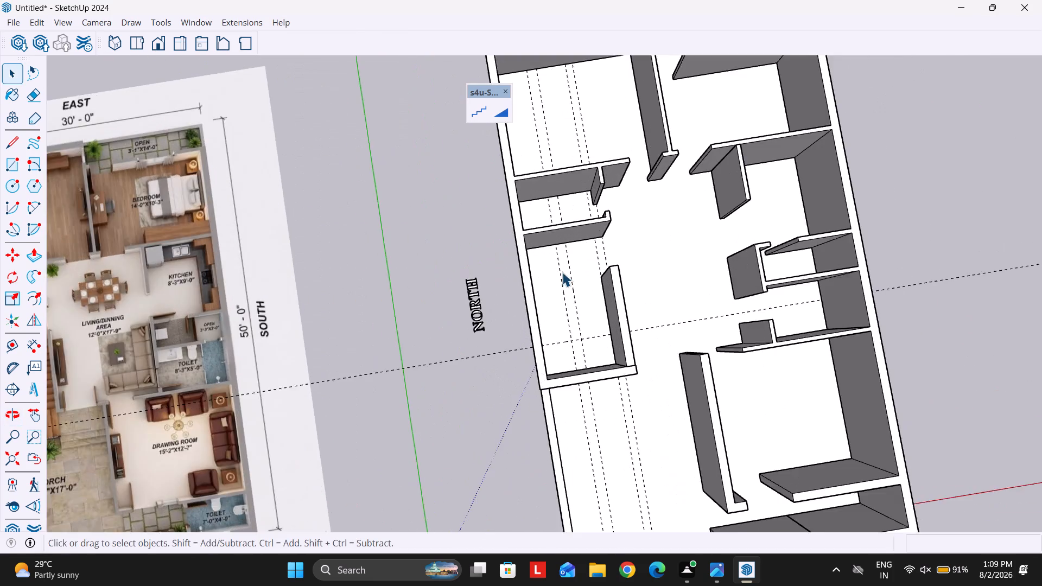
scroll(562, 272, "up", 7)
middle_click_drag(597, 390, 563, 387)
key("r")
scroll(515, 348, "up", 3)
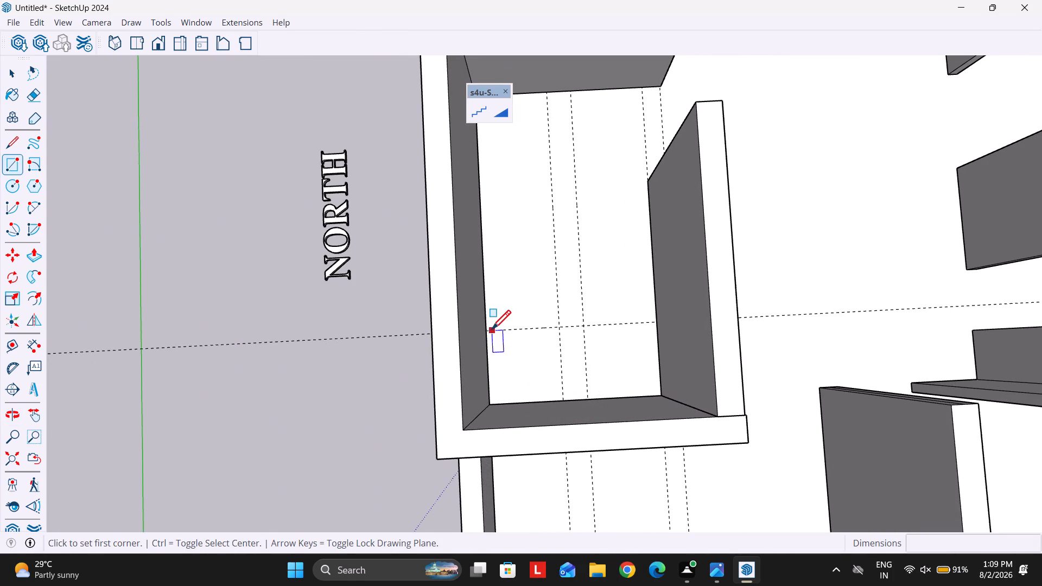
left_click(487, 329)
left_click(665, 393)
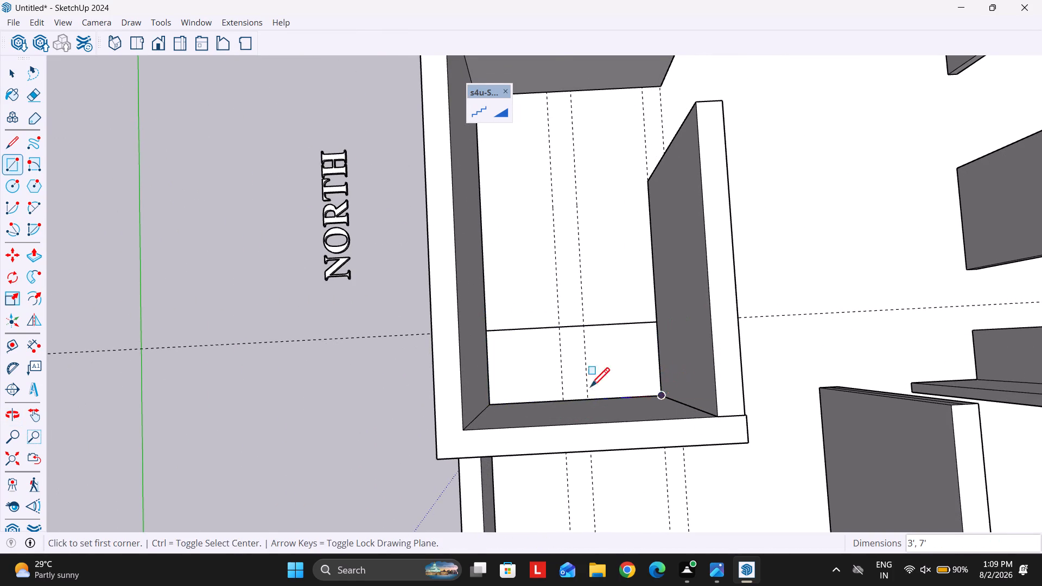
scroll(560, 381, "down", 4)
key("space")
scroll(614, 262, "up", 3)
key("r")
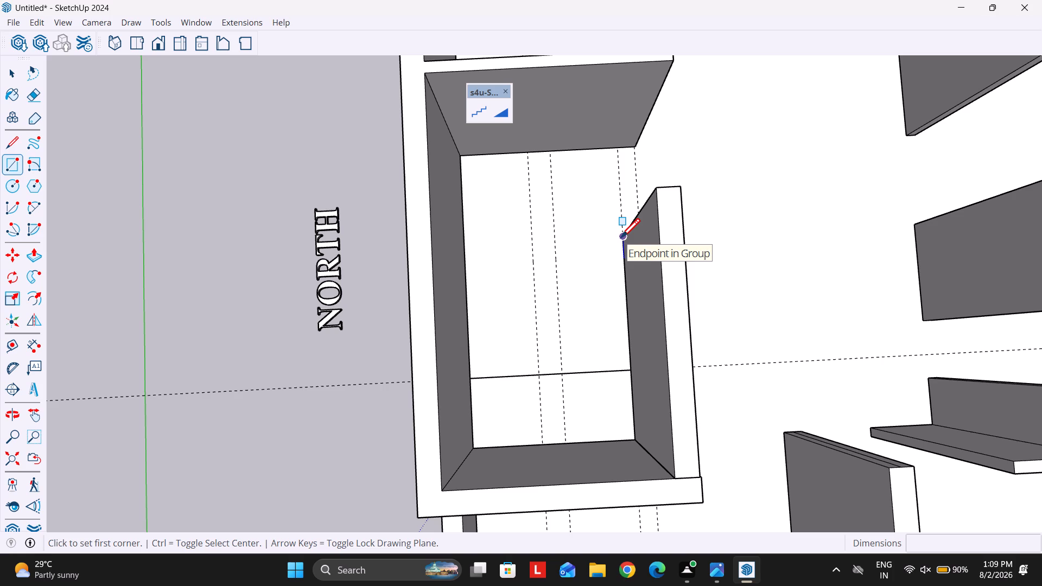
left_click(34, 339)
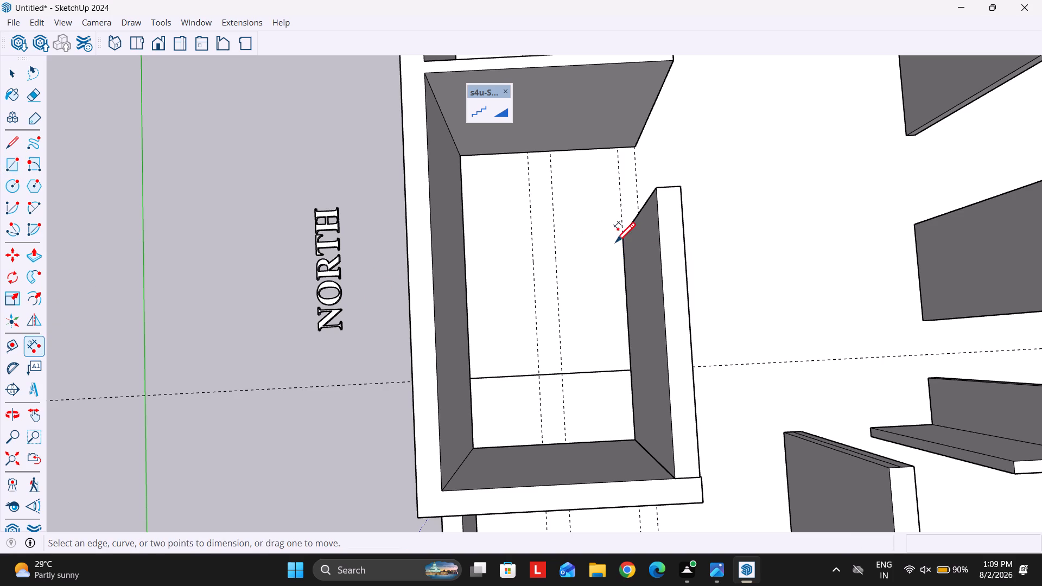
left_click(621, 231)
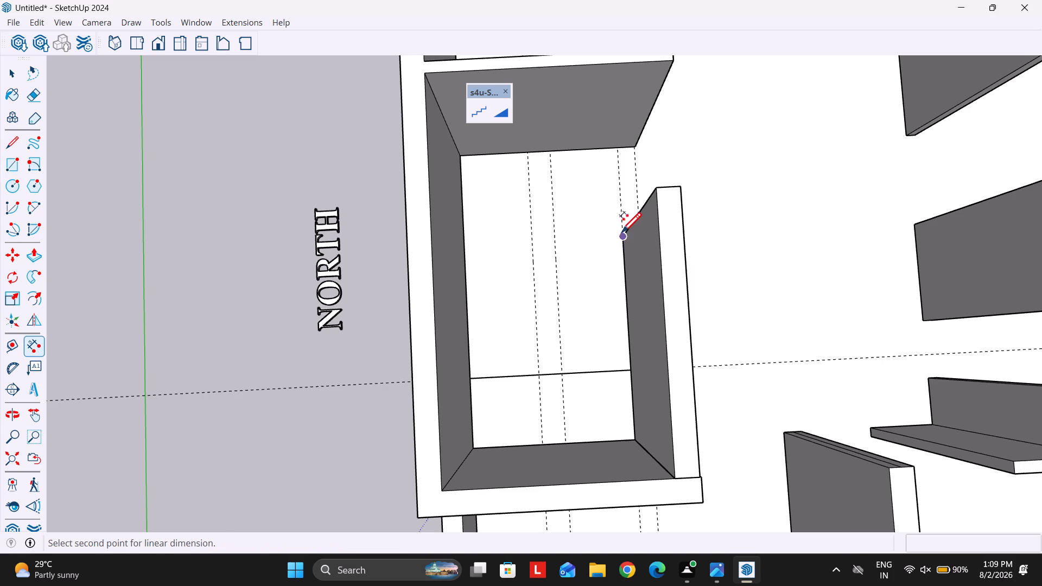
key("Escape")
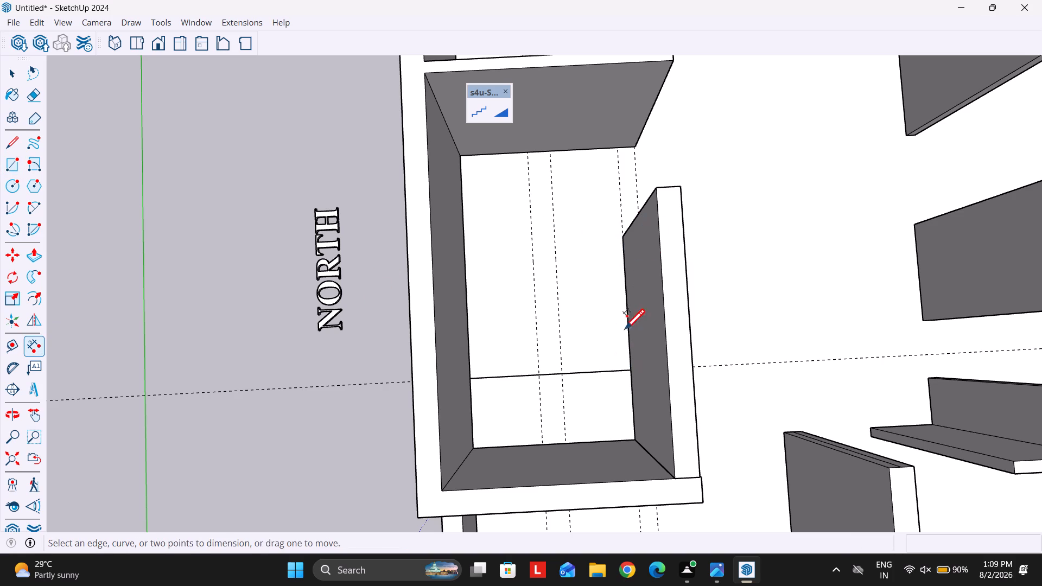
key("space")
Place a guide 8' from the landing's inner edge and draw an 8' by 7' rectangle between it and the landing.
key("t")
left_click(592, 368)
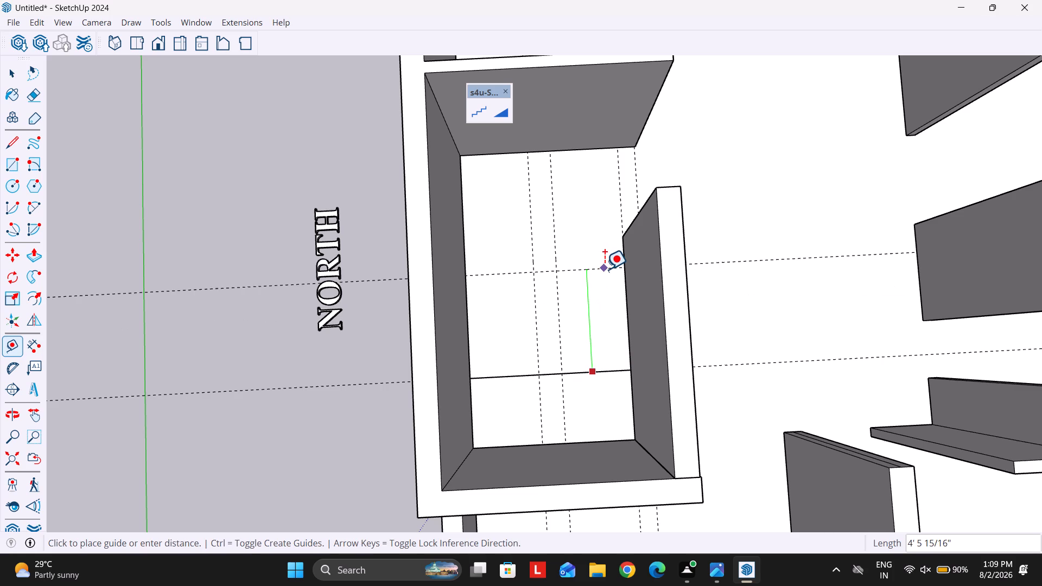
type("8'")
key("Return")
key("space")
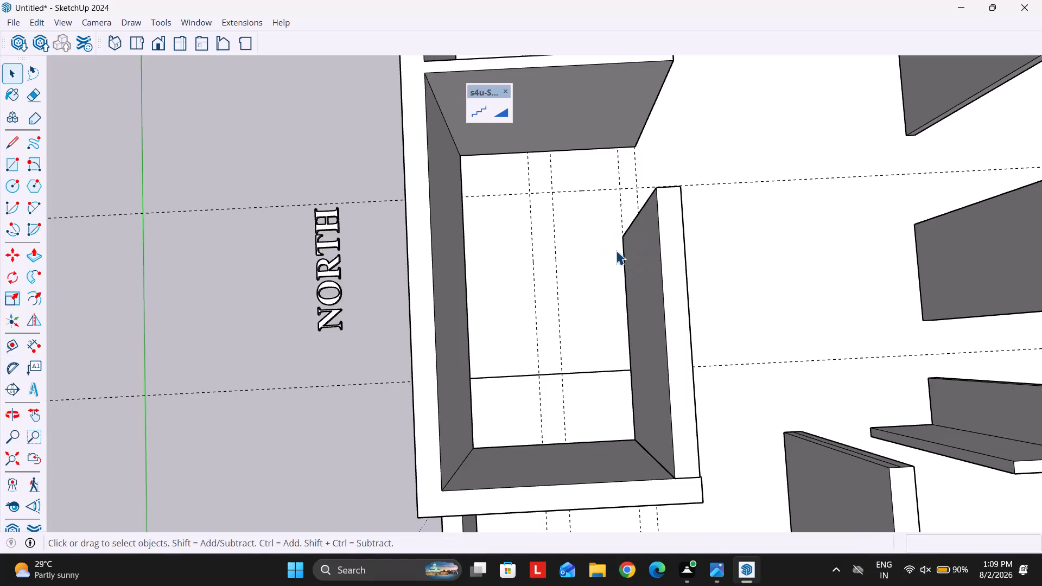
key("r")
left_click(464, 198)
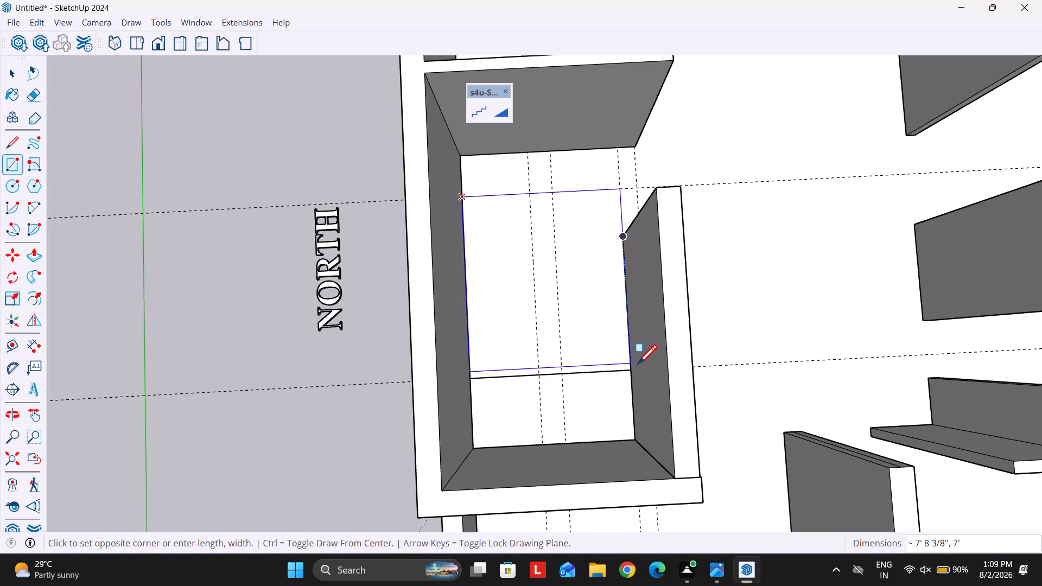
left_click(629, 368)
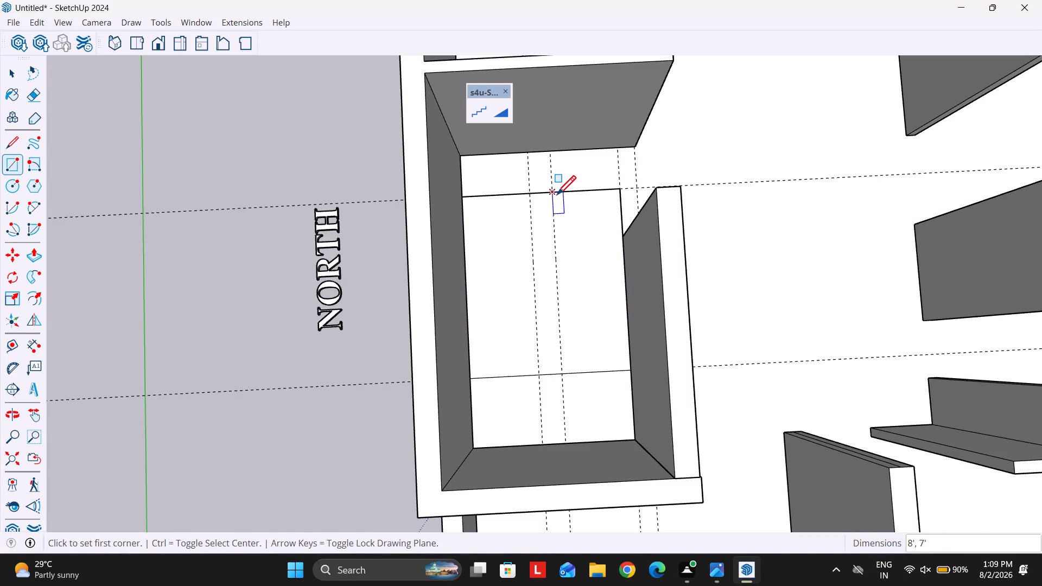
Draw a 3' by 8' flight rectangle beside the new wall and a matching one beside the outer wall, following the central guides.
left_click(555, 194)
left_click(630, 369)
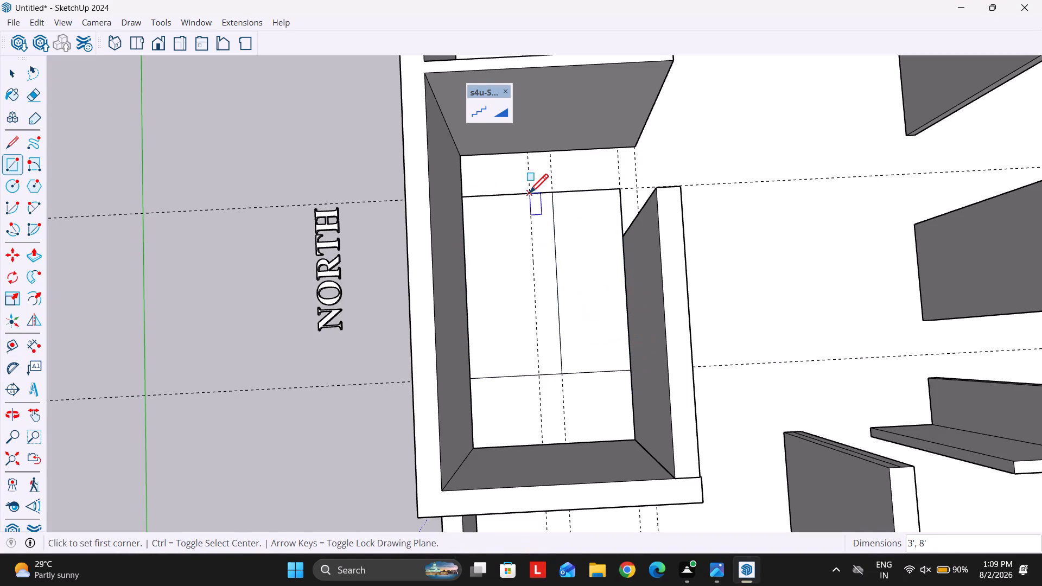
left_click(529, 194)
left_click(471, 375)
key("space")
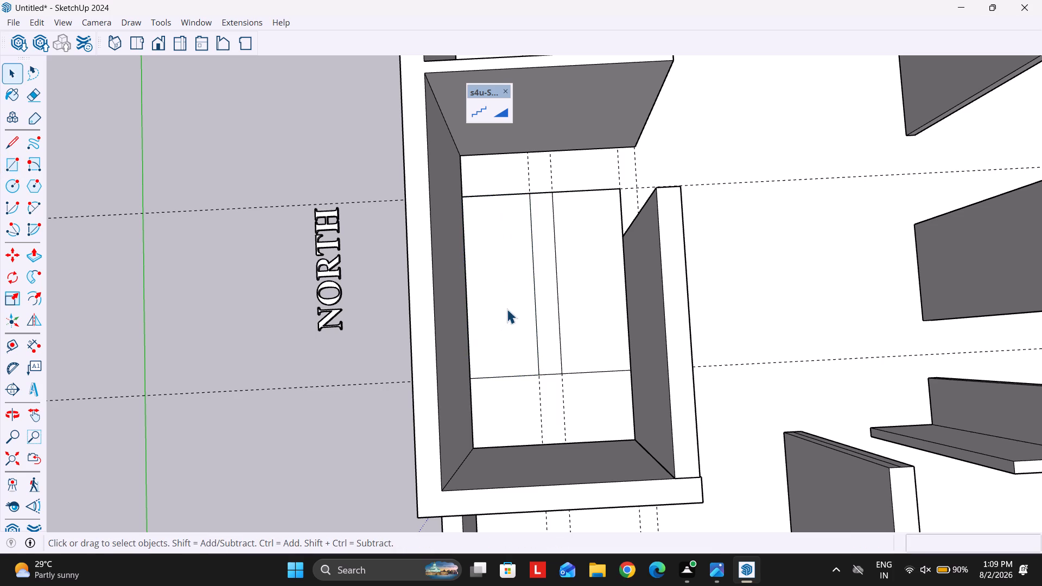
Copy both flights' outer end edges 1' toward the landing and array them 8 times as tread lines.
left_click(499, 192)
left_click(505, 196)
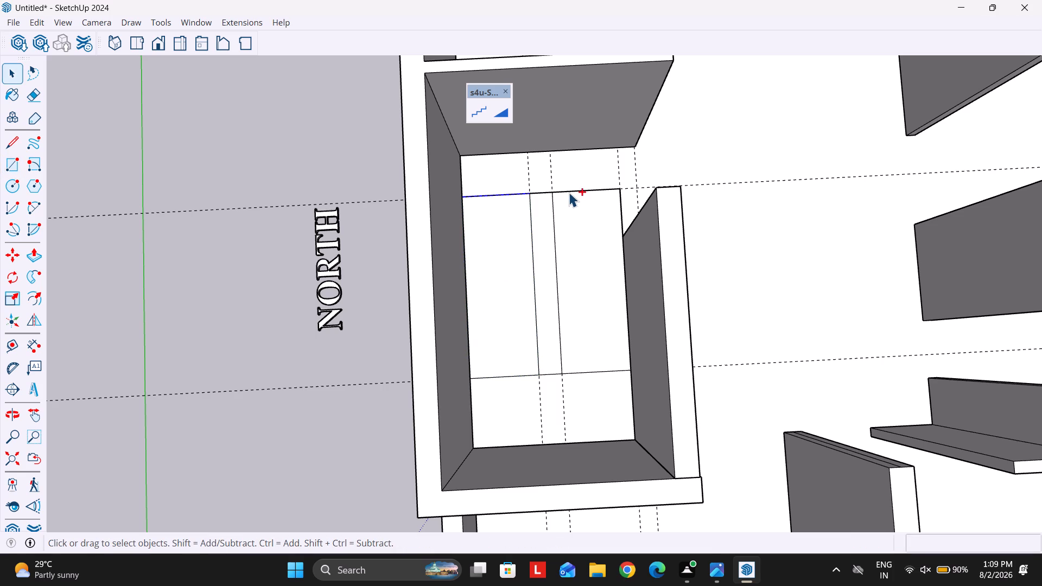
left_click(570, 192, "ctrl")
key("m")
left_click(619, 190)
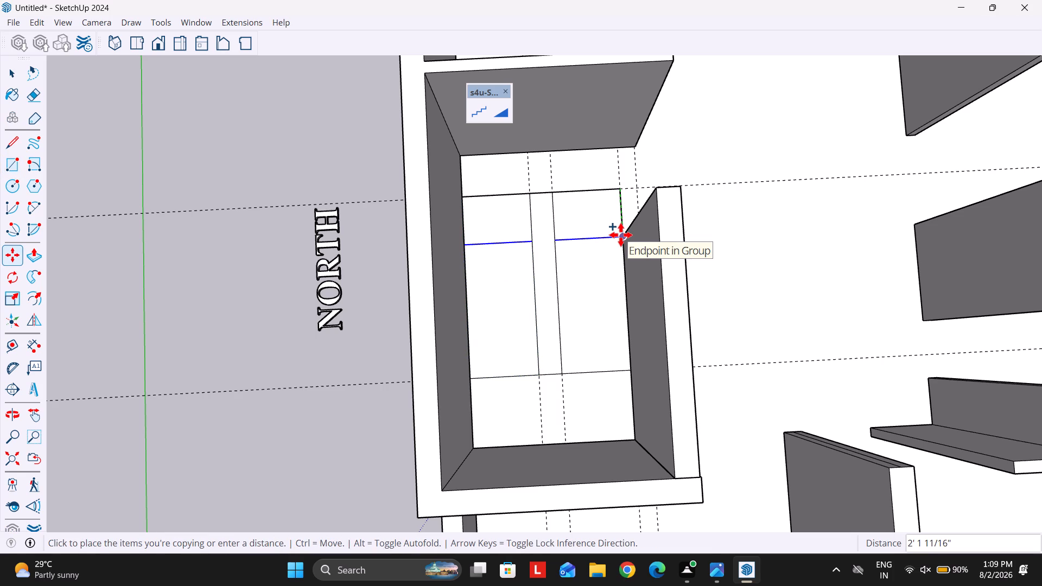
key("1")
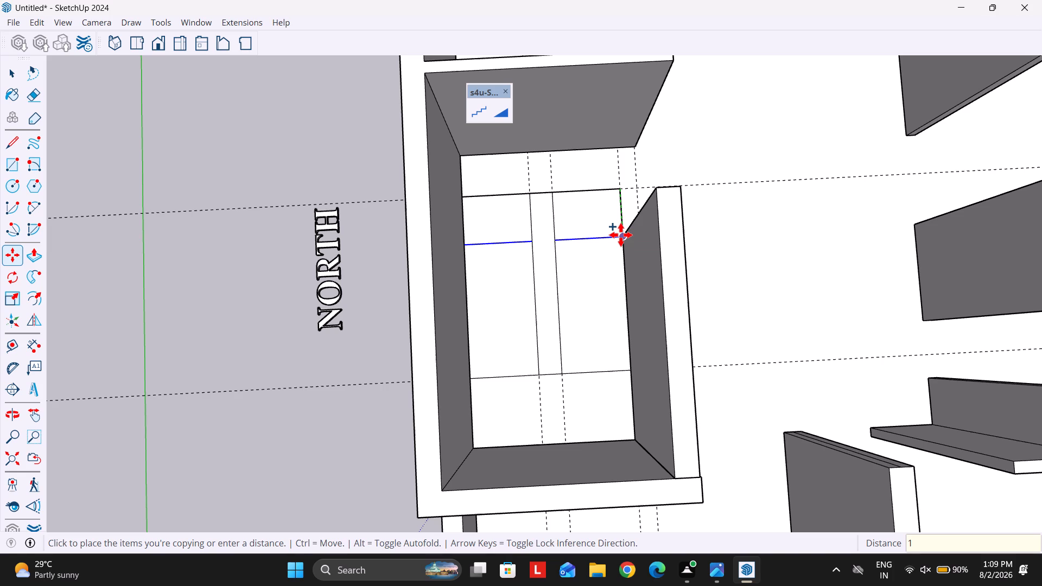
key("apostrophe")
key("Return")
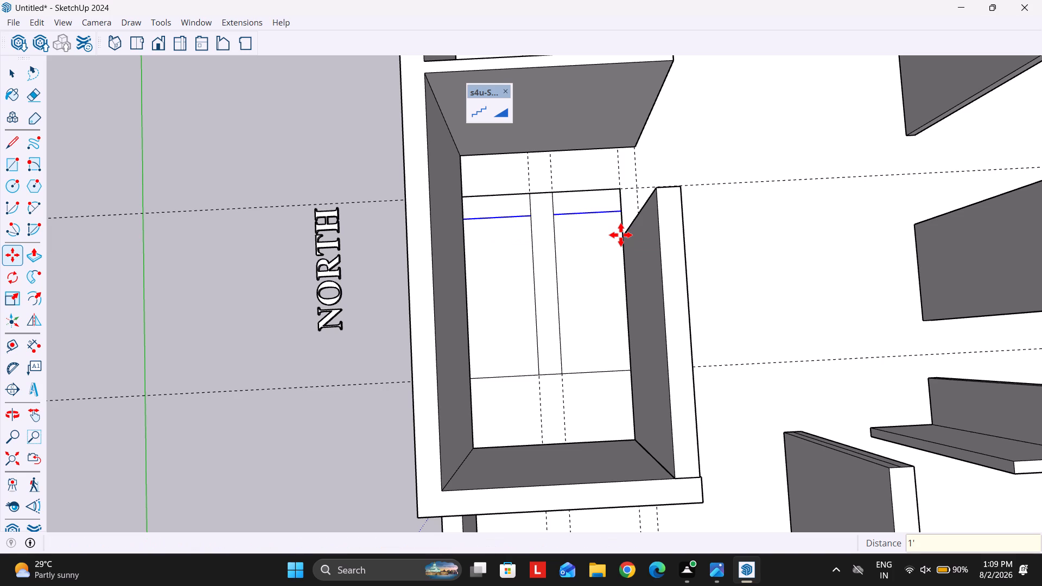
type("*8")
key("Return")
key("space")
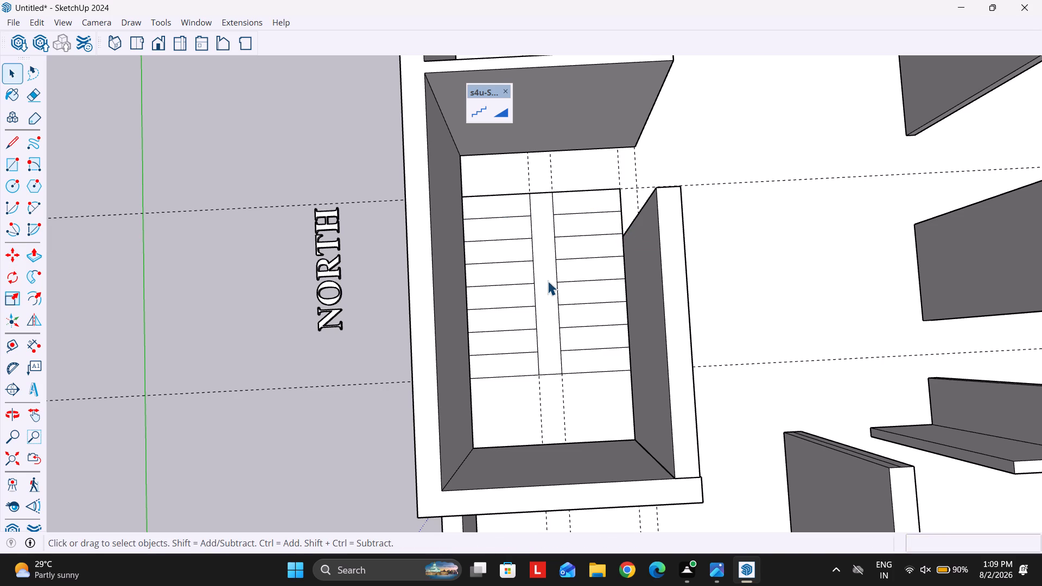
Erase the edge closing the gap between the two flights, plus the guides crossing and running along the stair bay.
scroll(524, 331, "down", 2)
scroll(552, 346, "up", 2)
key("e")
left_click_drag(533, 172, 533, 193)
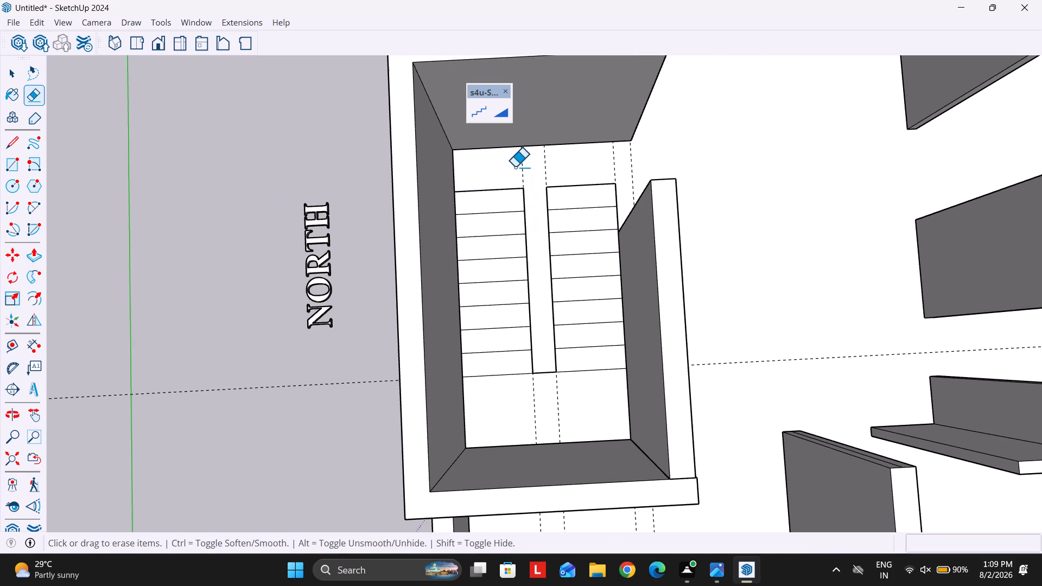
left_click_drag(515, 167, 644, 165)
left_click_drag(741, 269, 767, 395)
key("space")
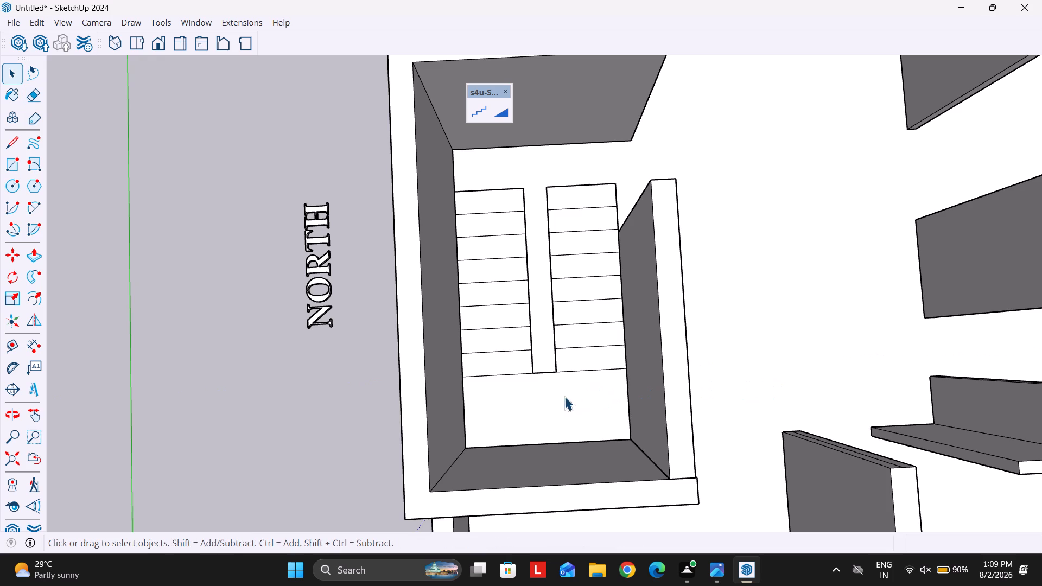
Select the whole stair plan and generate a ZigZag stair with 6" raise, 6" slab, 3' handrails and balusters.
left_click_drag(433, 177, 654, 466)
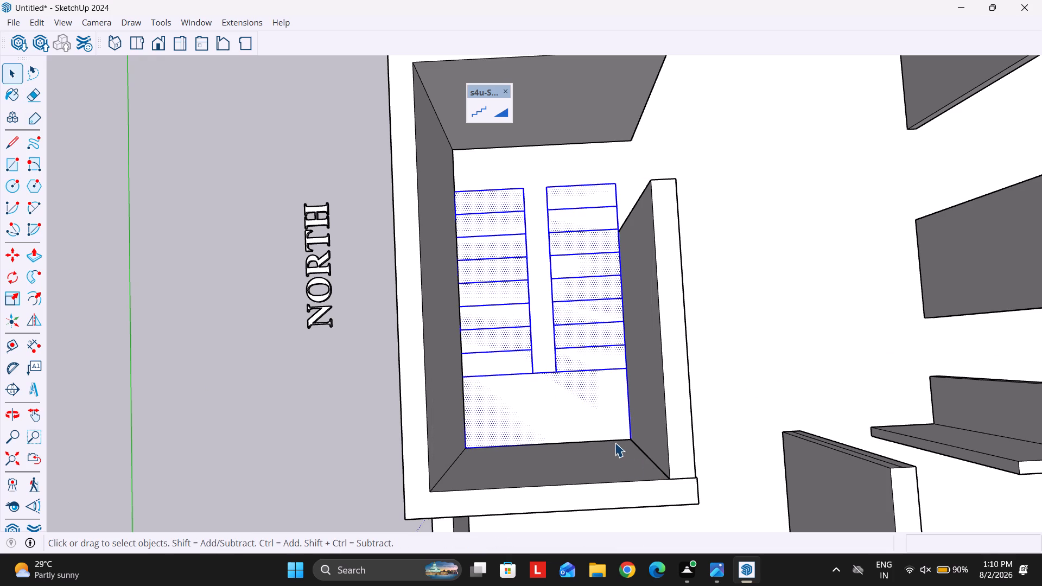
left_click(477, 120)
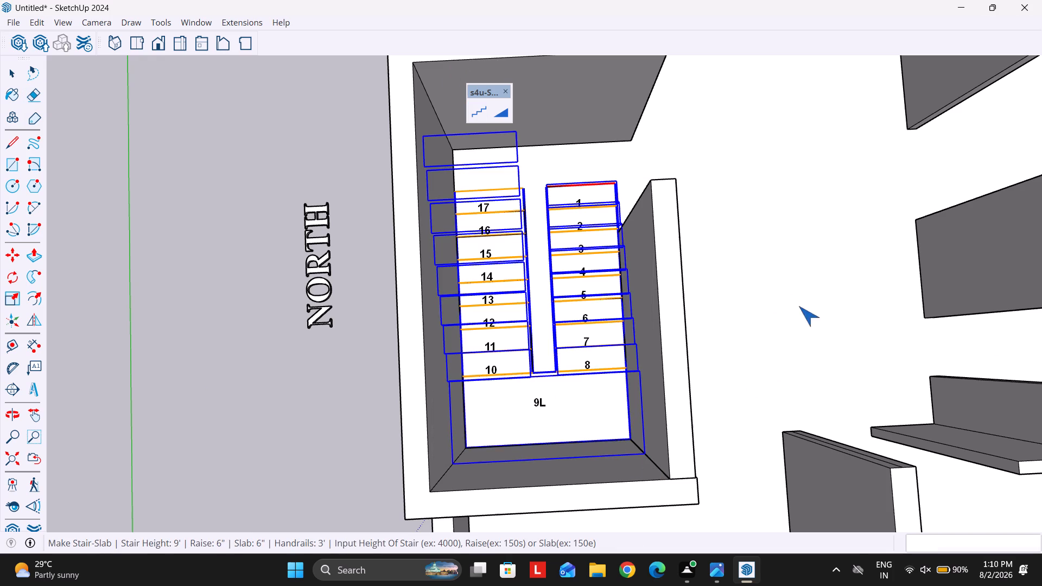
middle_click_drag(797, 306, 463, 179)
middle_click_drag(586, 229, 547, 301)
scroll(507, 222, "up", 4)
right_click(499, 201)
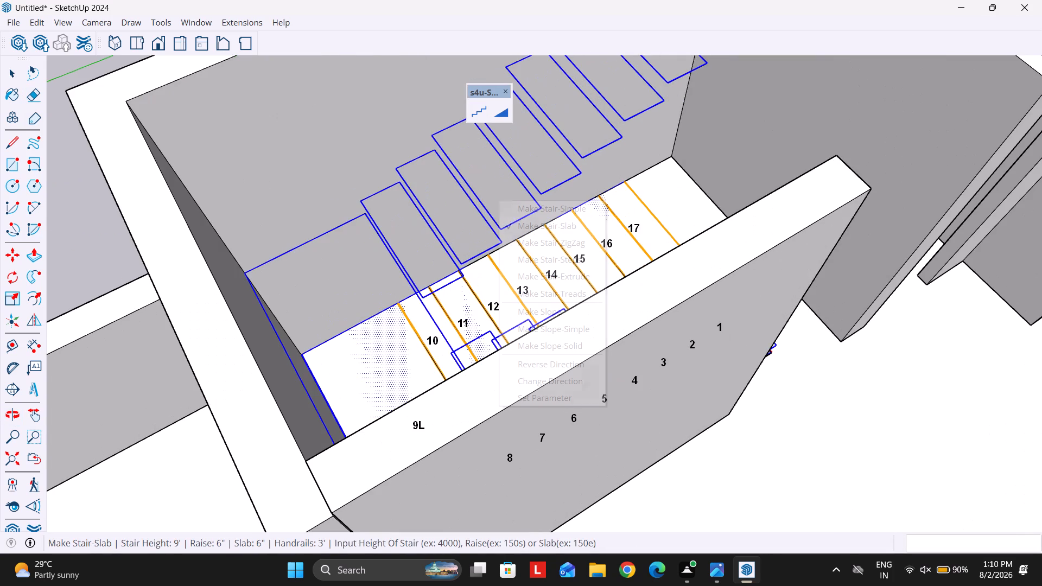
left_click(570, 240)
right_click(529, 181)
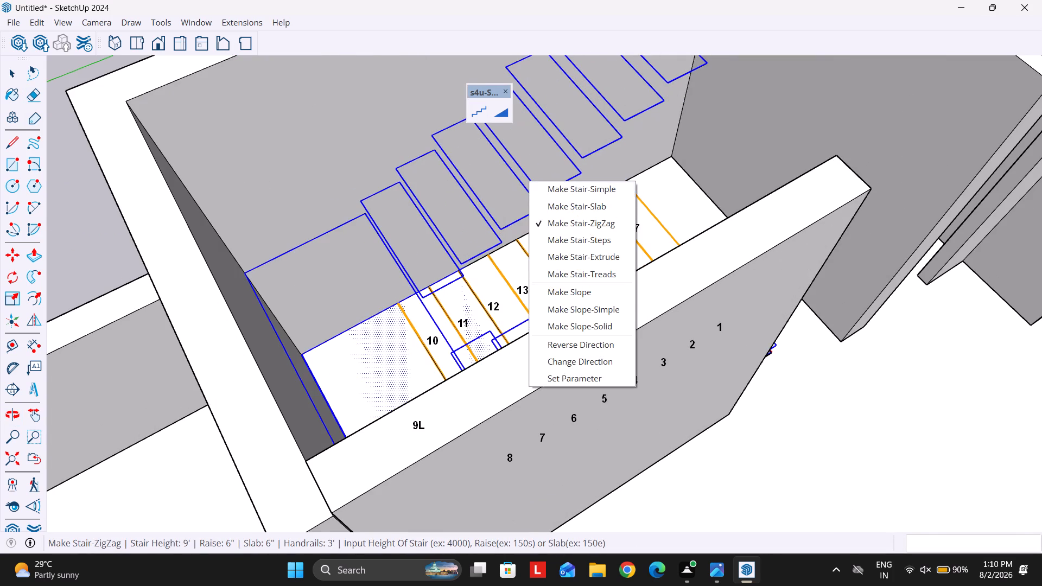
left_click(586, 373)
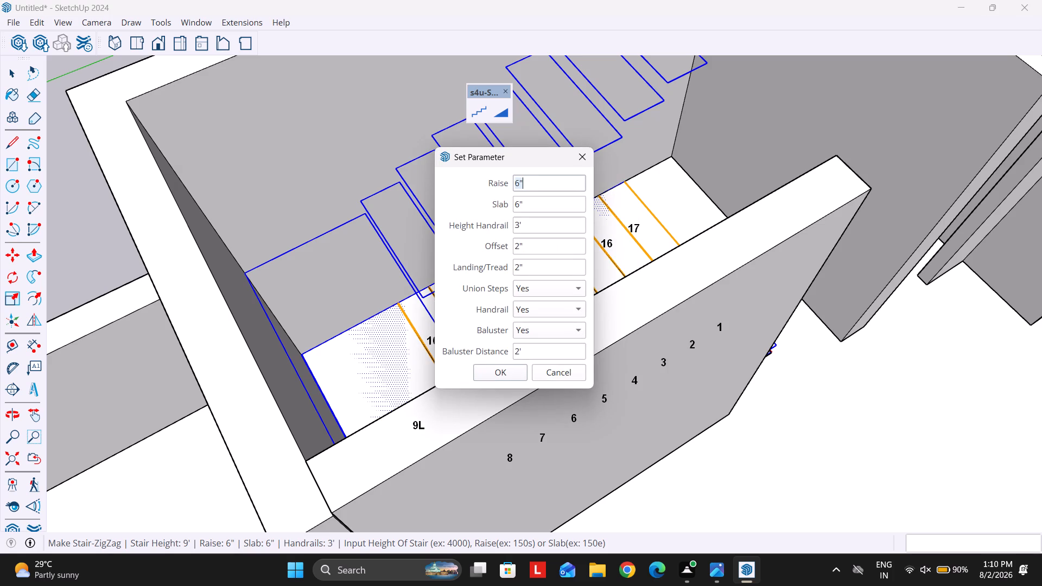
left_click(495, 377)
scroll(495, 377, "down", 8)
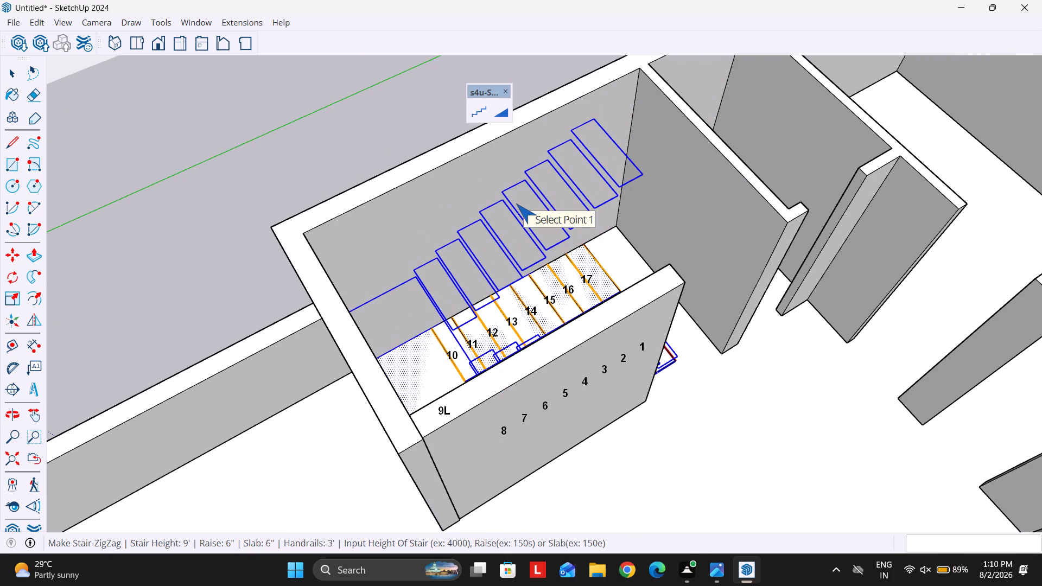
key("Return")
middle_click_drag(642, 187, 573, 180)
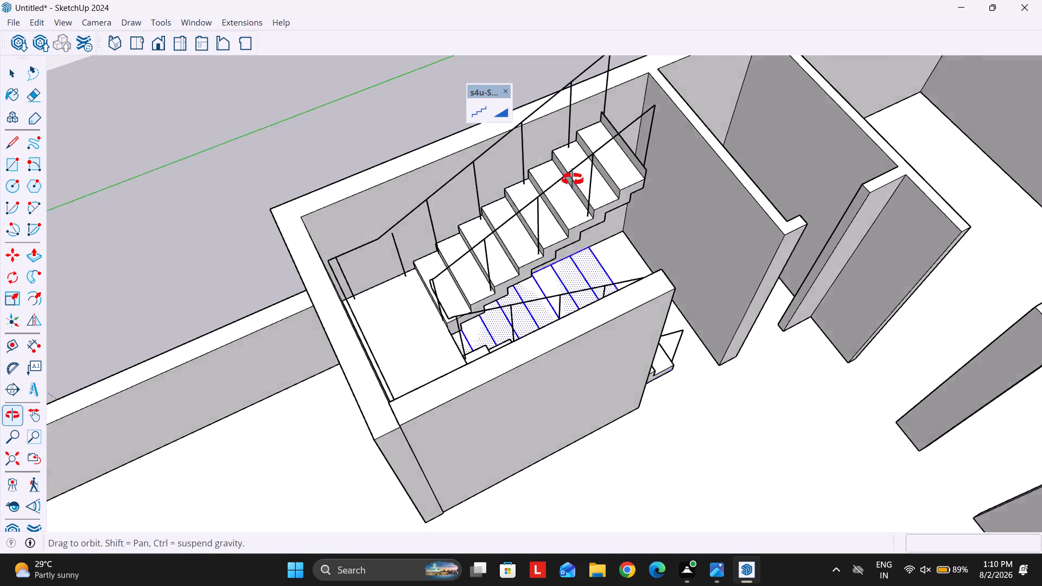
middle_click_drag(573, 180, 443, 48)
scroll(777, 173, "up", 8)
scroll(585, 144, "down", 6)
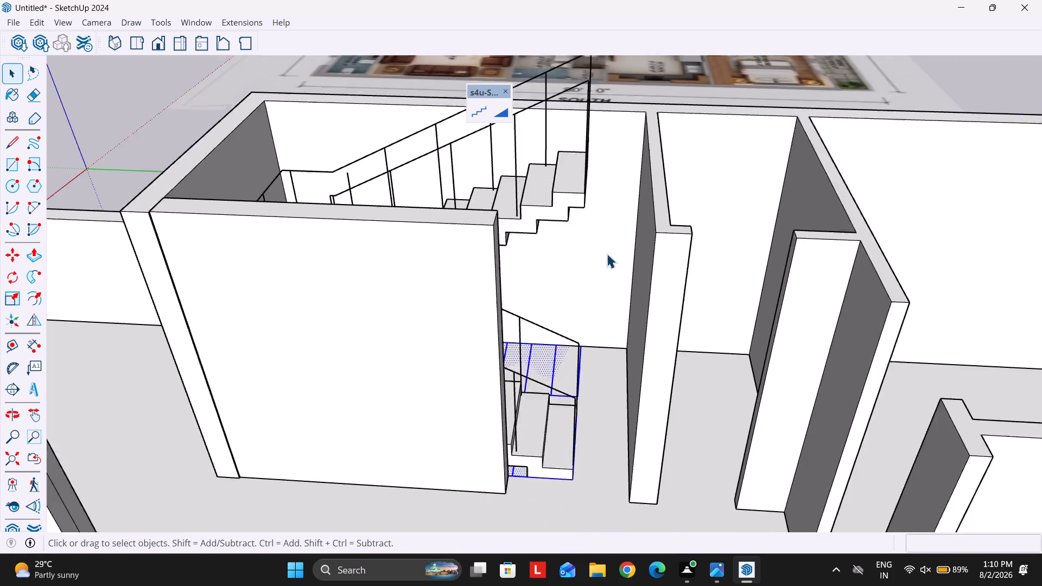
Undo the generated ZigZag stair to return to the flat stair plan.
scroll(607, 253, "down", 1)
middle_click_drag(537, 243, 625, 403)
key("ctrl+z")
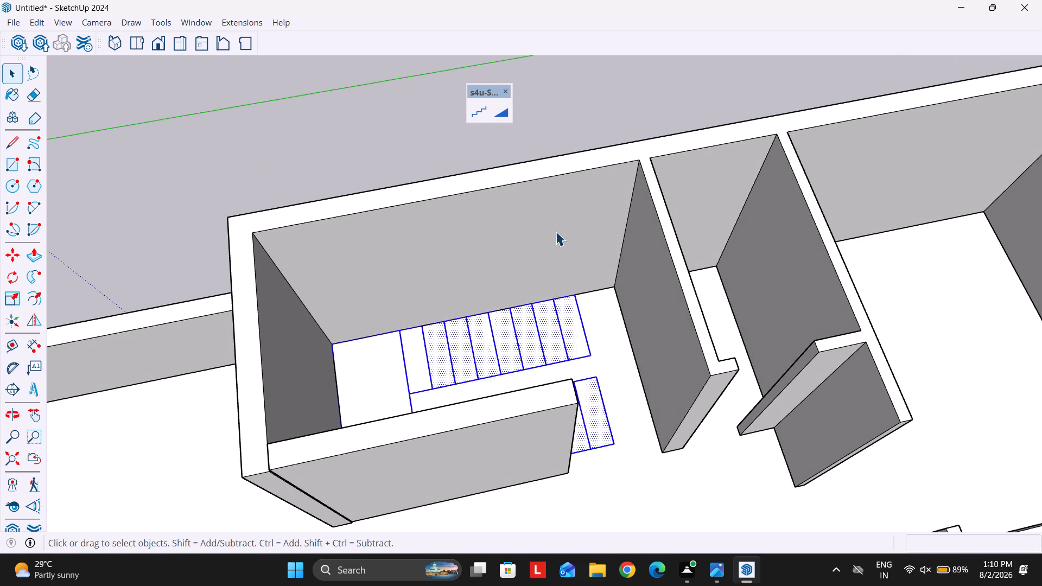
Copy the outermost tread of both flights outward by one tread depth, away from the landing, to add one tread to each.
scroll(556, 231, "down", 5)
middle_click_drag(535, 323, 557, 455)
scroll(576, 348, "up", 5)
middle_click_drag(581, 332, 474, 314)
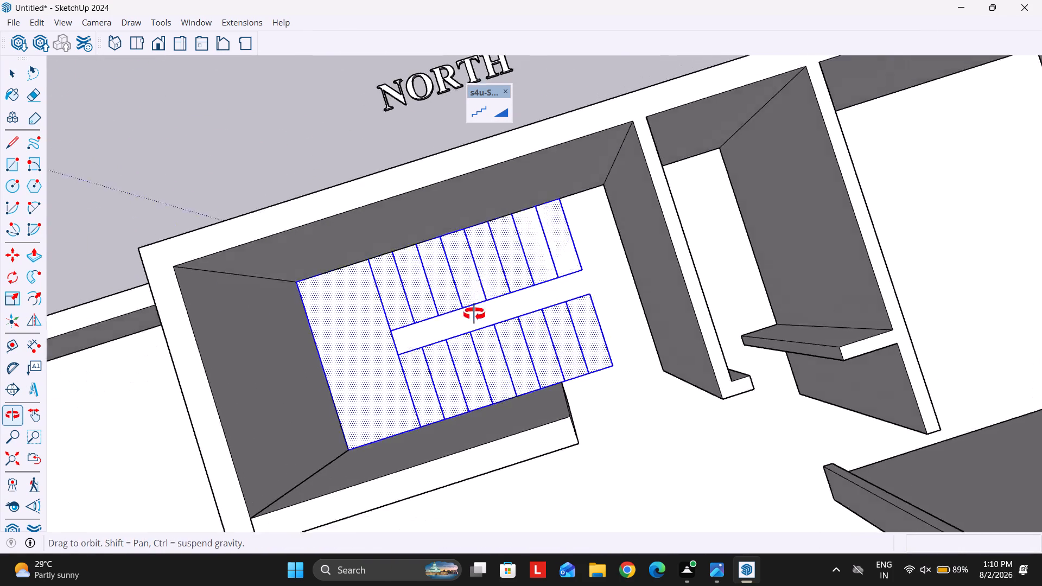
middle_click_drag(474, 314, 435, 304)
scroll(604, 371, "up", 3)
middle_click_drag(601, 381, 507, 371)
scroll(558, 339, "up", 1)
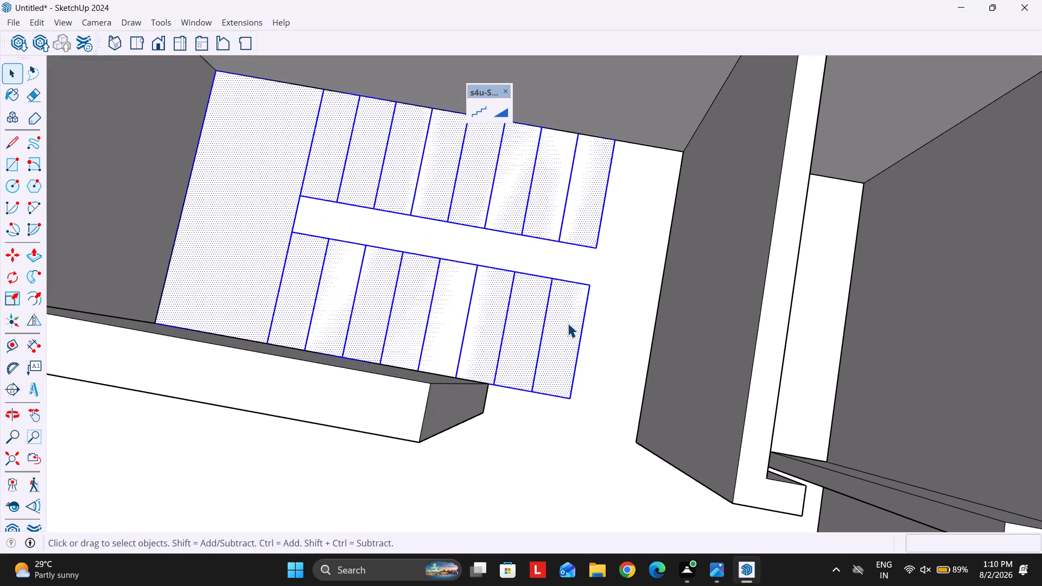
double_click(568, 323)
double_click(587, 211, "ctrl")
key("m")
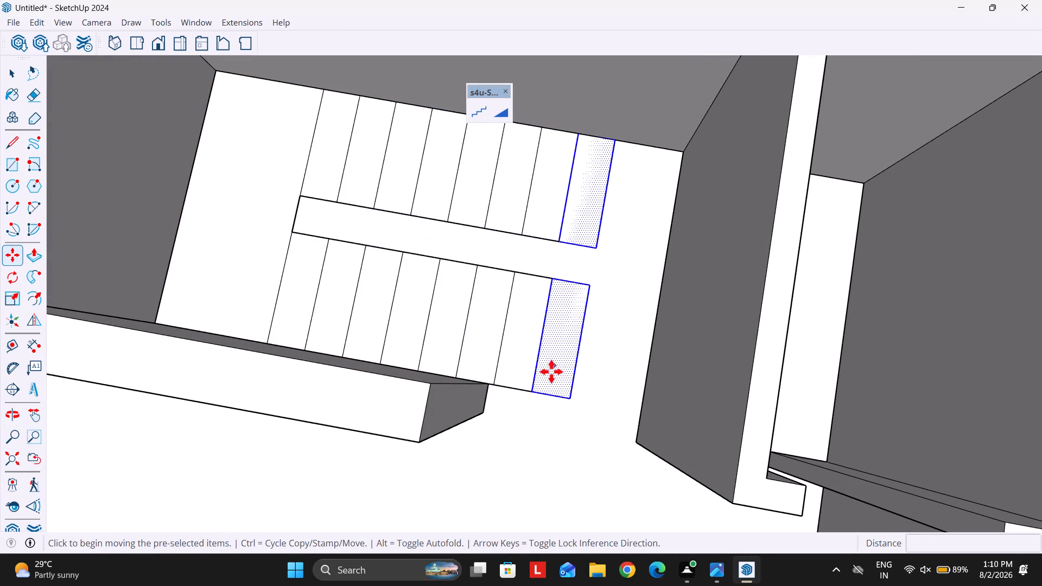
left_click(535, 393)
left_click(568, 400)
key("space")
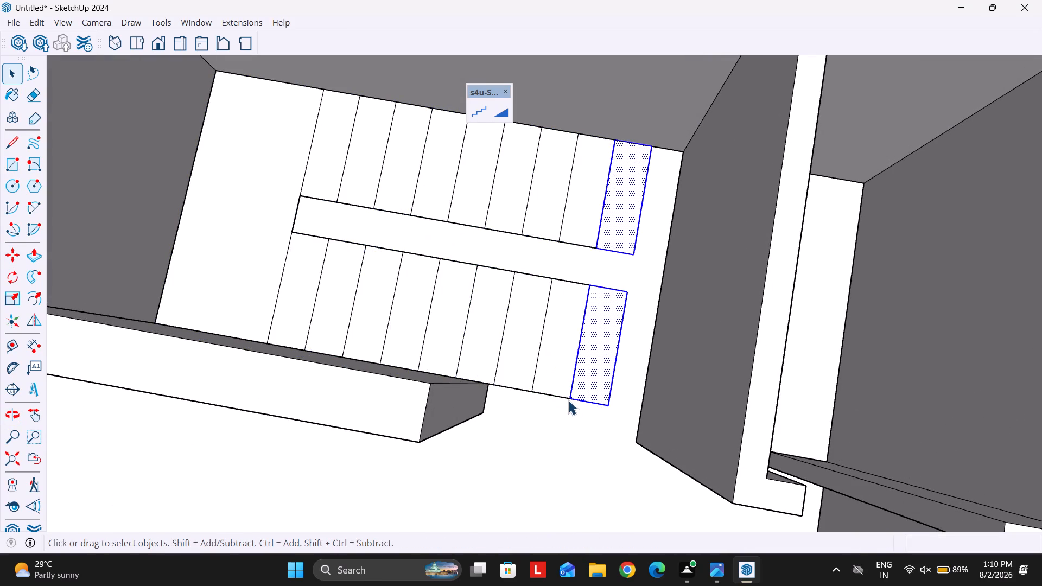
Go through the treads of the flight beside the new wall one by one, from its outer end toward the landing.
left_click(591, 358)
left_click(566, 349)
left_click(527, 336)
left_click(485, 330)
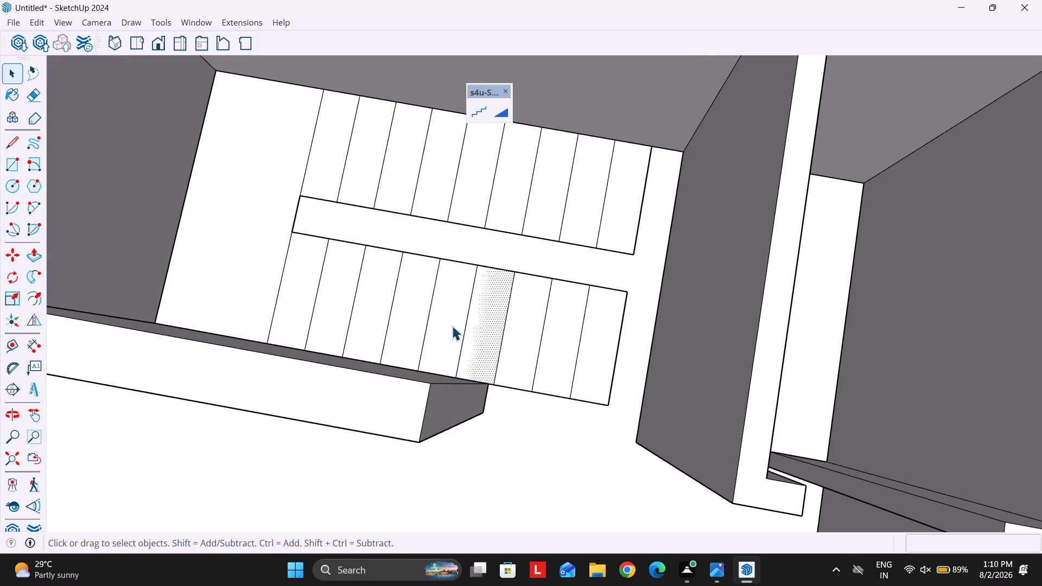
left_click(443, 324)
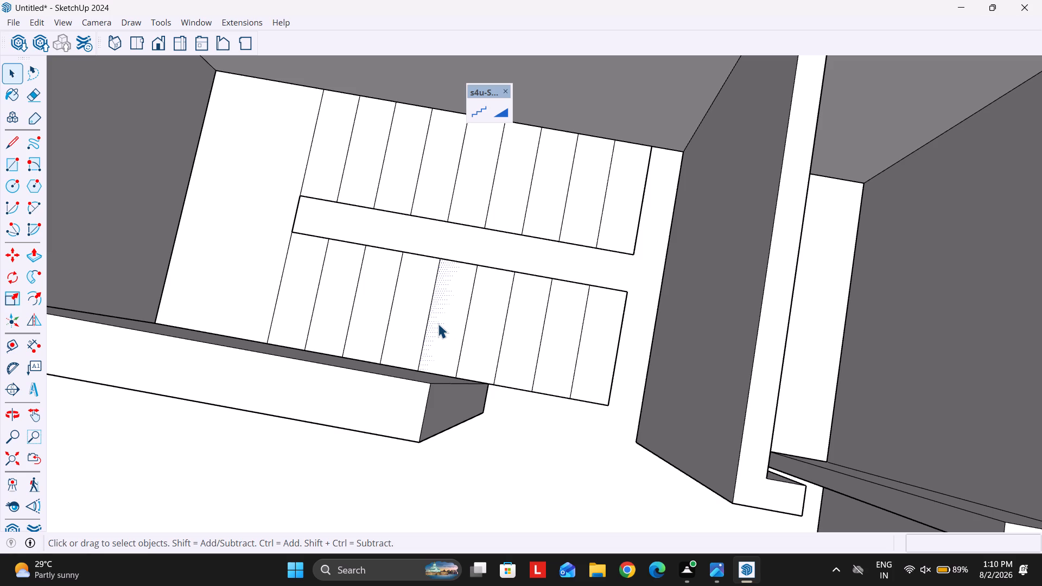
key("Escape")
key("Escape")
key("Escape")
Save the model to the Desktop as 3D FLOOR PLAN in SketchUp Models (*.skp) format.
key("ctrl+s")
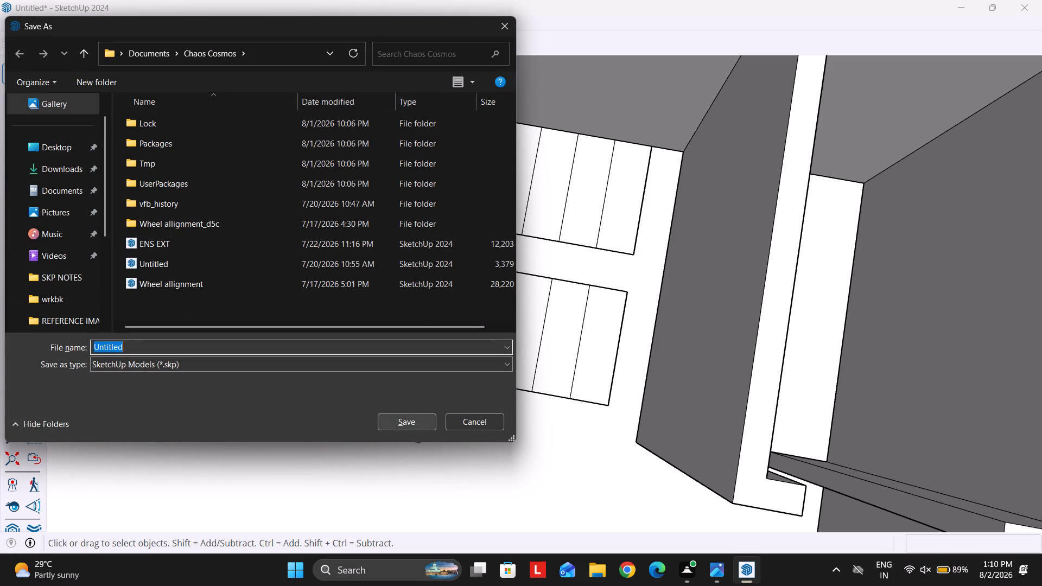
left_click(46, 146)
left_click(148, 348)
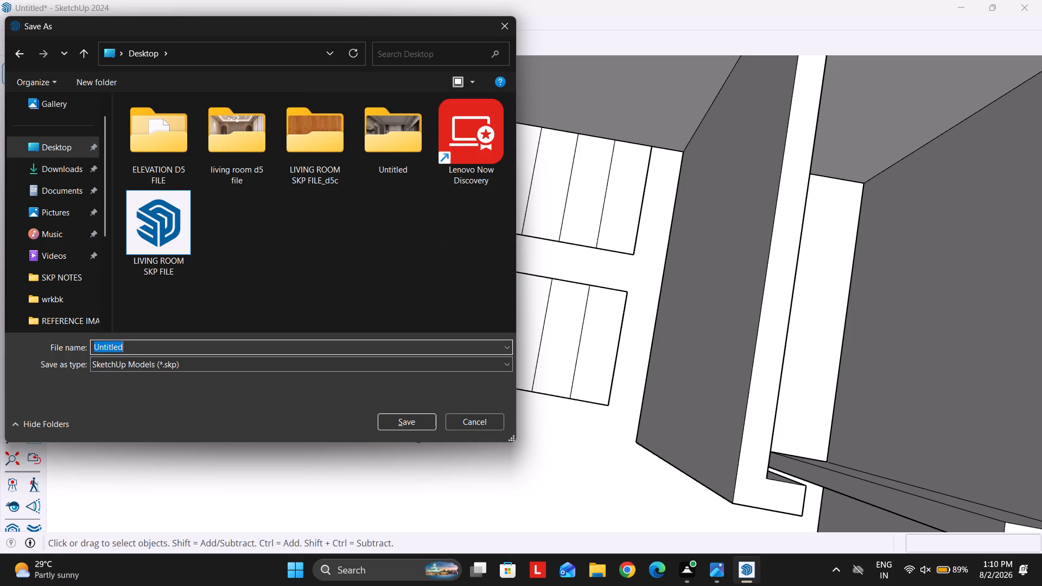
type("3D FLOOR PLAN")
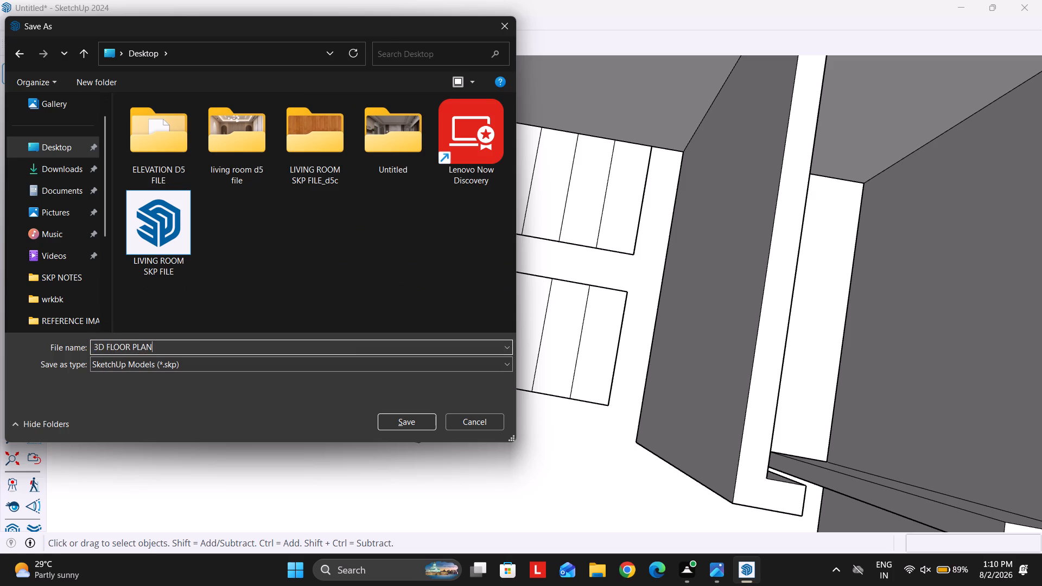
key("Return")
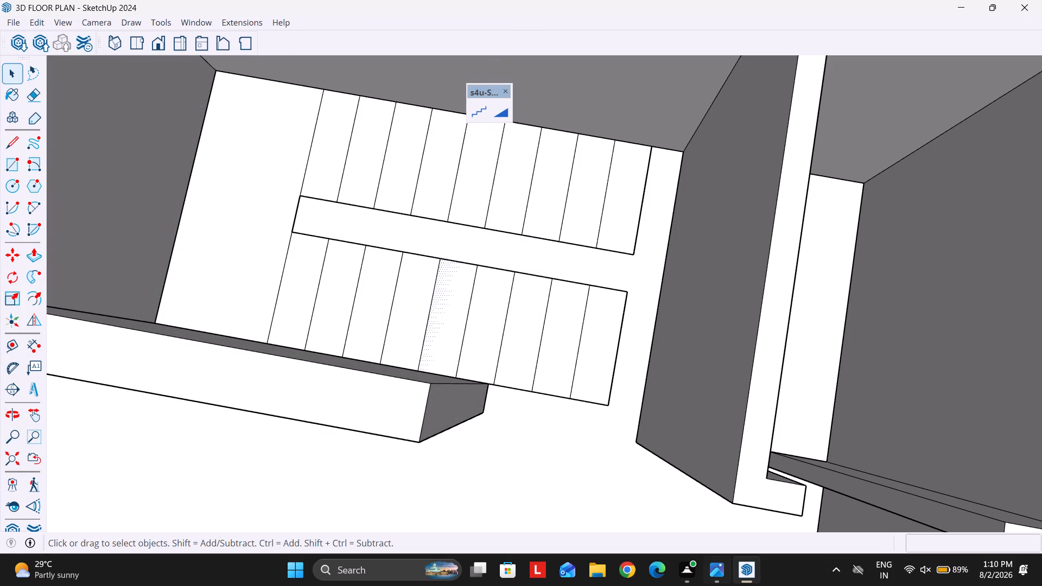
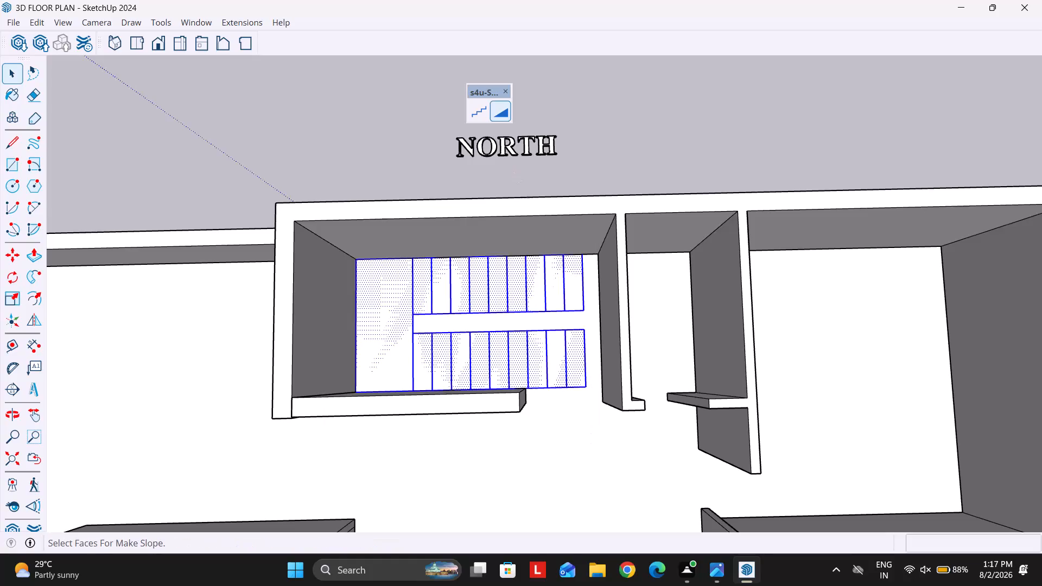
Generate a ZigZag stair from the flat stair plan with 10' height, 6" raise, 6" slab and 3' handrails.
left_click(474, 107)
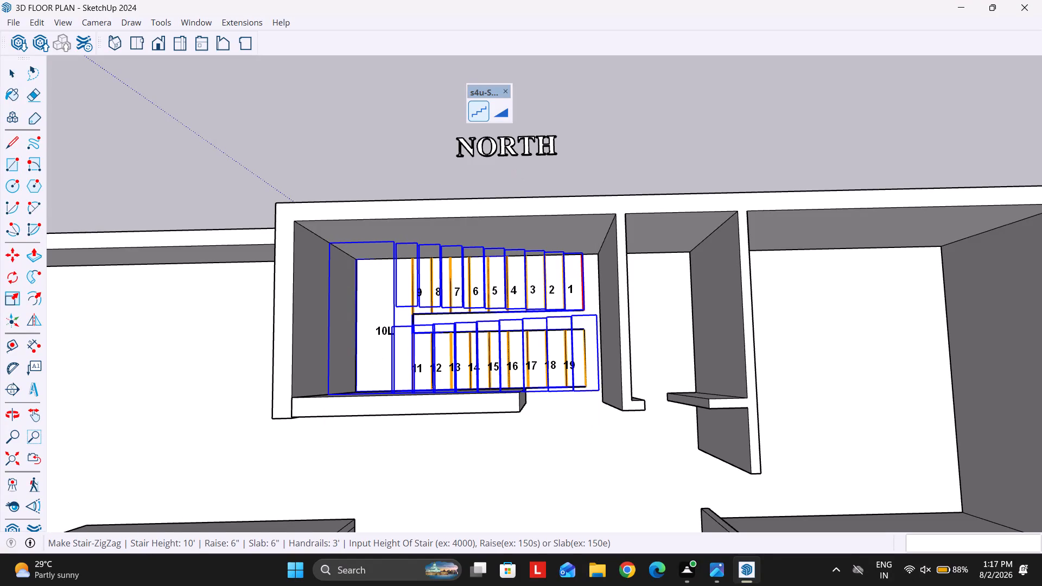
middle_click_drag(414, 362, 505, 194)
middle_click_drag(516, 221, 459, 59)
middle_click_drag(603, 122, 564, 100)
scroll(582, 152, "up", 2)
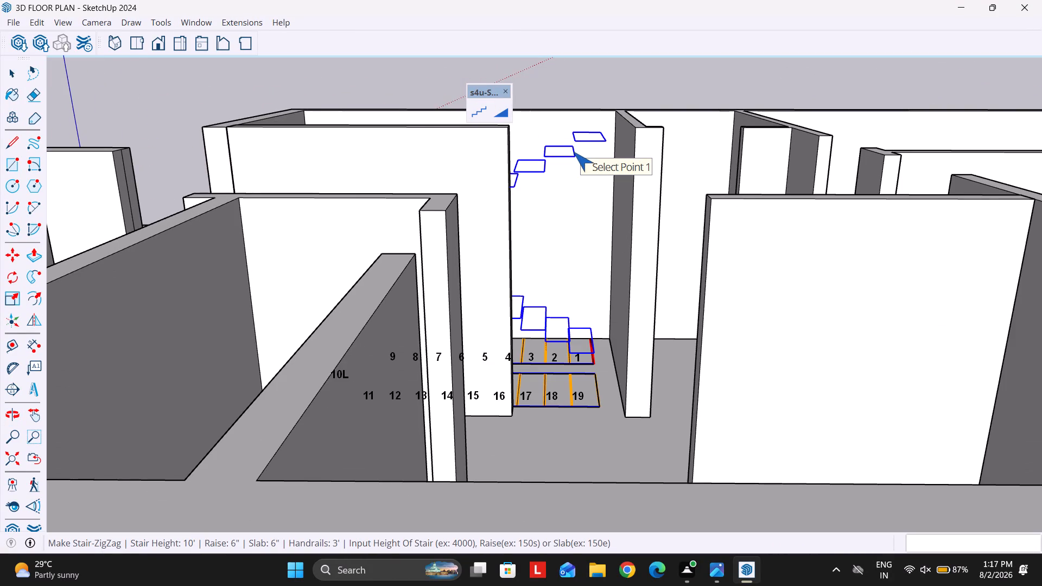
key("Return")
Flip the generated stair body about its red plane so the lower and upper flights swap sides.
middle_click_drag(568, 154, 525, 154)
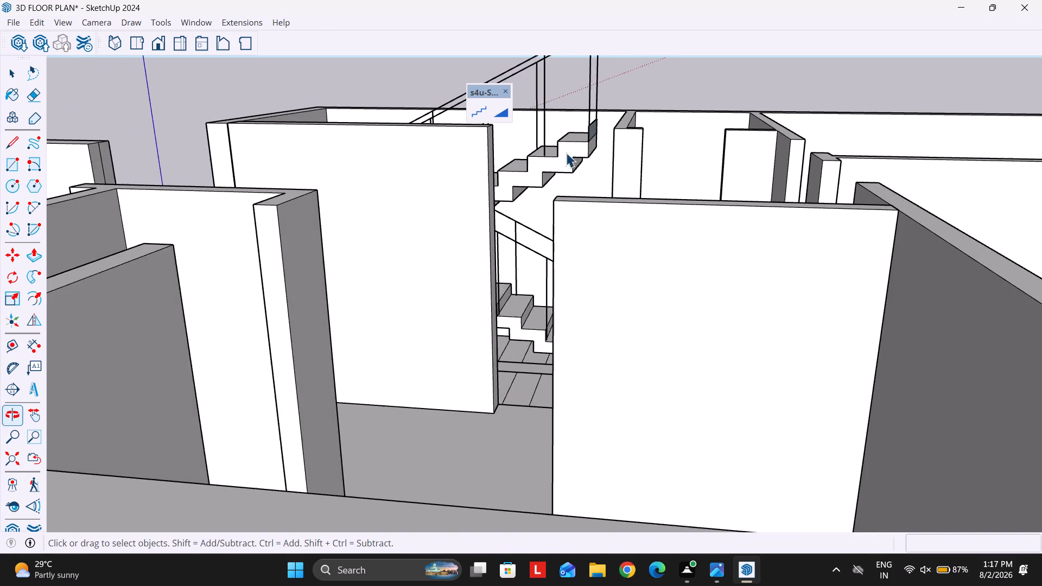
scroll(605, 104, "up", 4)
scroll(598, 142, "down", 7)
middle_click_drag(568, 251, 513, 431)
scroll(530, 274, "up", 3)
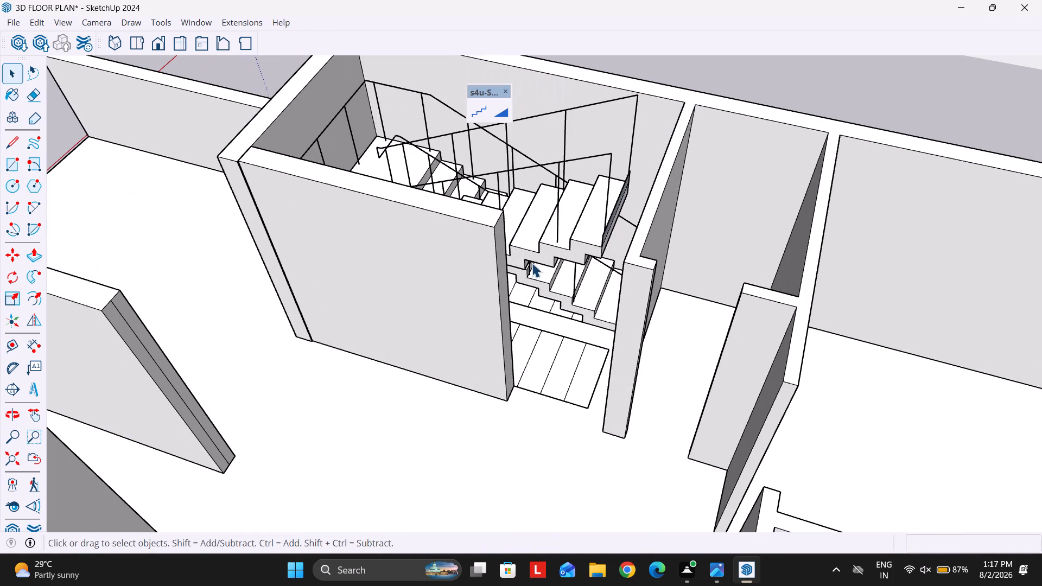
left_click(539, 251)
left_click(31, 329)
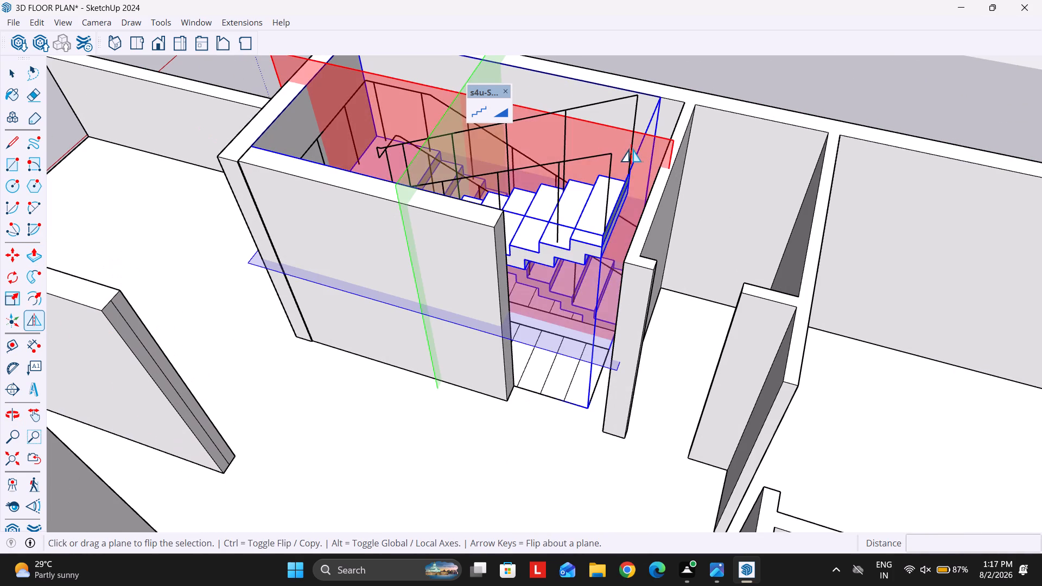
left_click(634, 148)
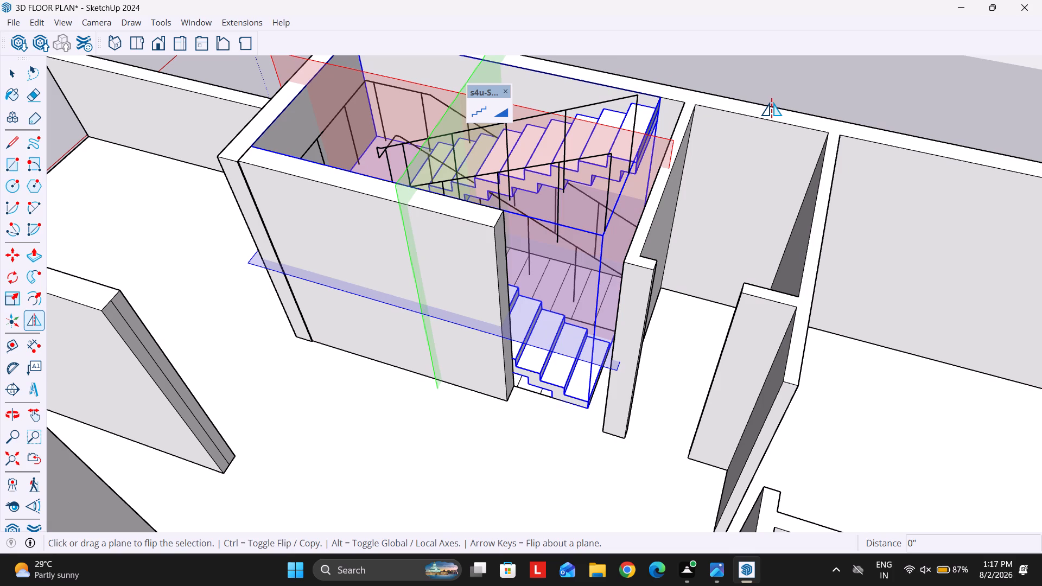
key("space")
Inside the stair group, push/pull the upper flight's topmost end face outward about 10 5/16" to add a top tread reaching the side wall.
scroll(587, 276, "down", 2)
middle_click_drag(626, 331, 580, 286)
scroll(579, 281, "down", 1)
scroll(677, 130, "up", 11)
double_click(582, 208)
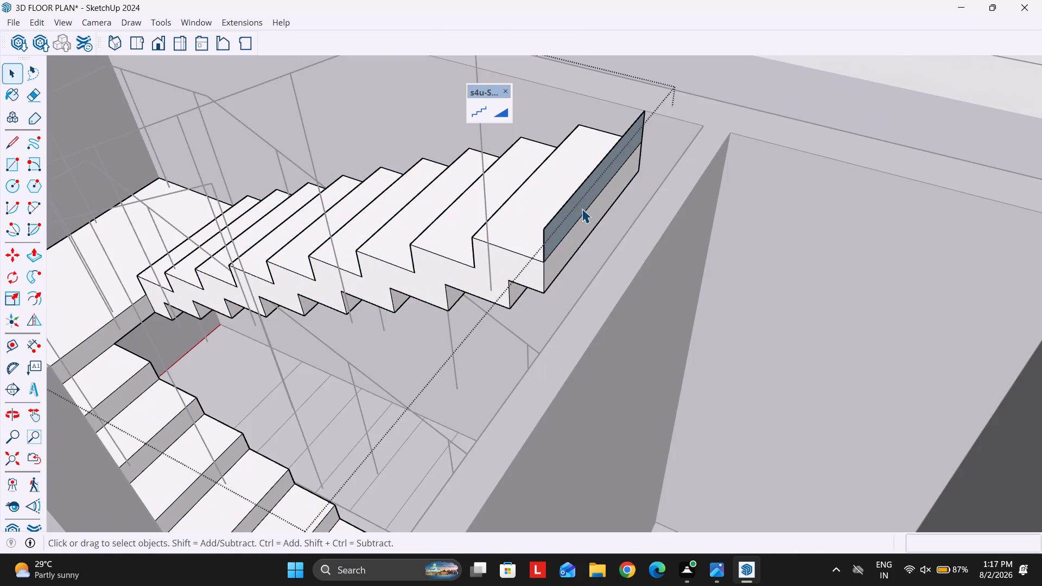
left_click(40, 258)
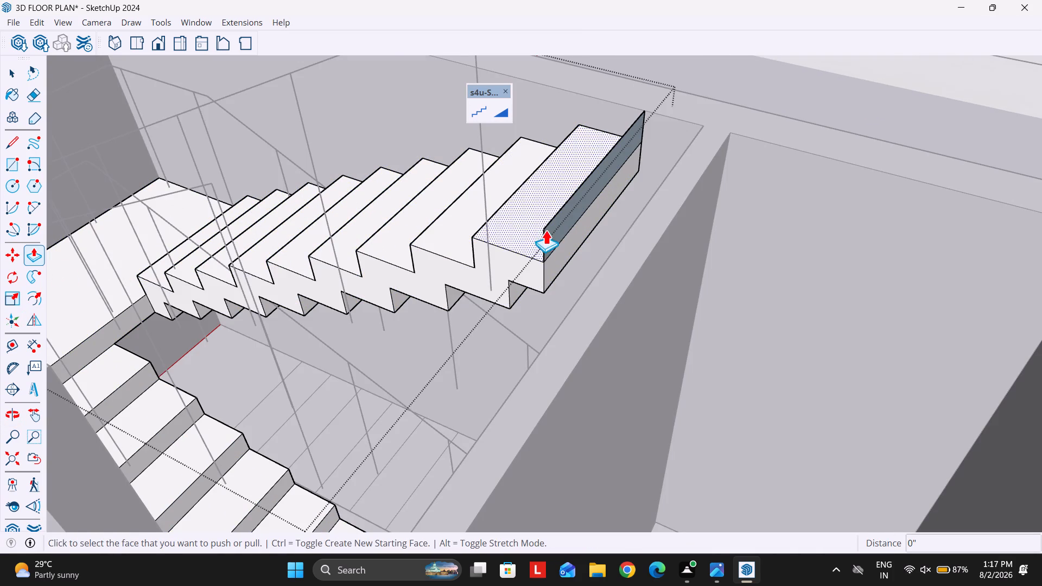
left_click(547, 230)
left_click(698, 124)
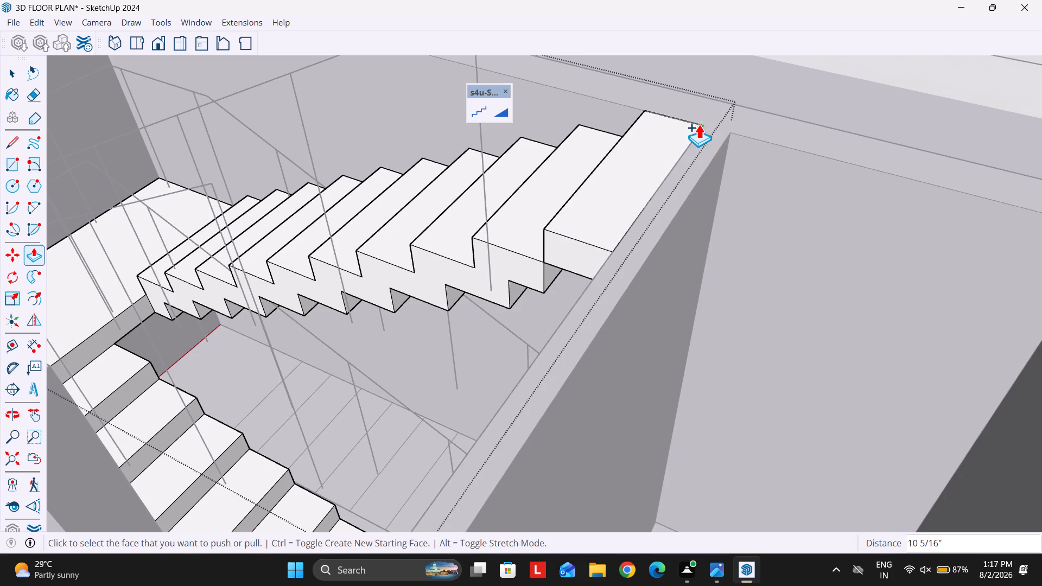
middle_click_drag(524, 294, 673, 212)
scroll(665, 246, "down", 7)
key("space")
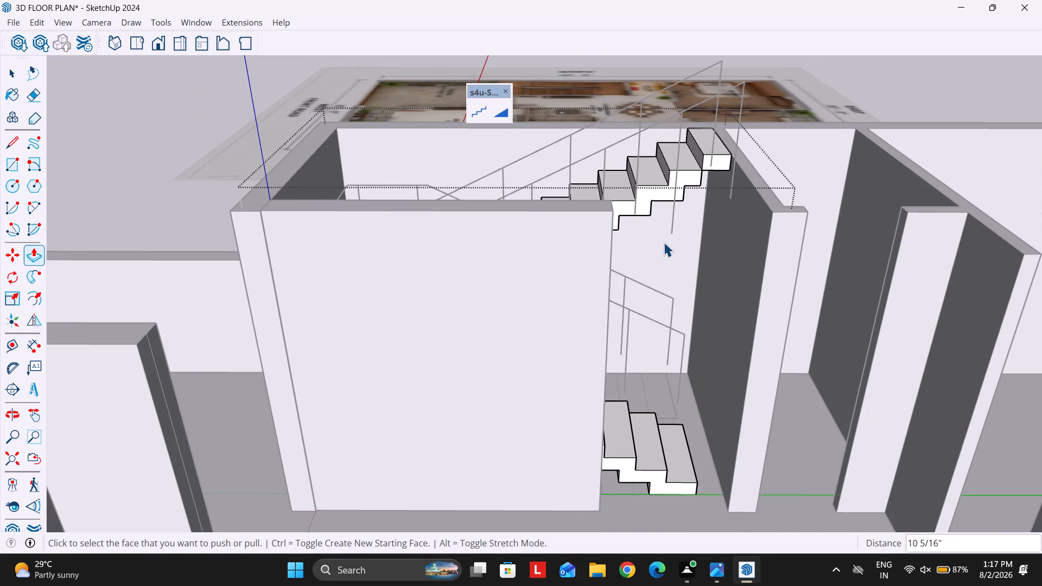
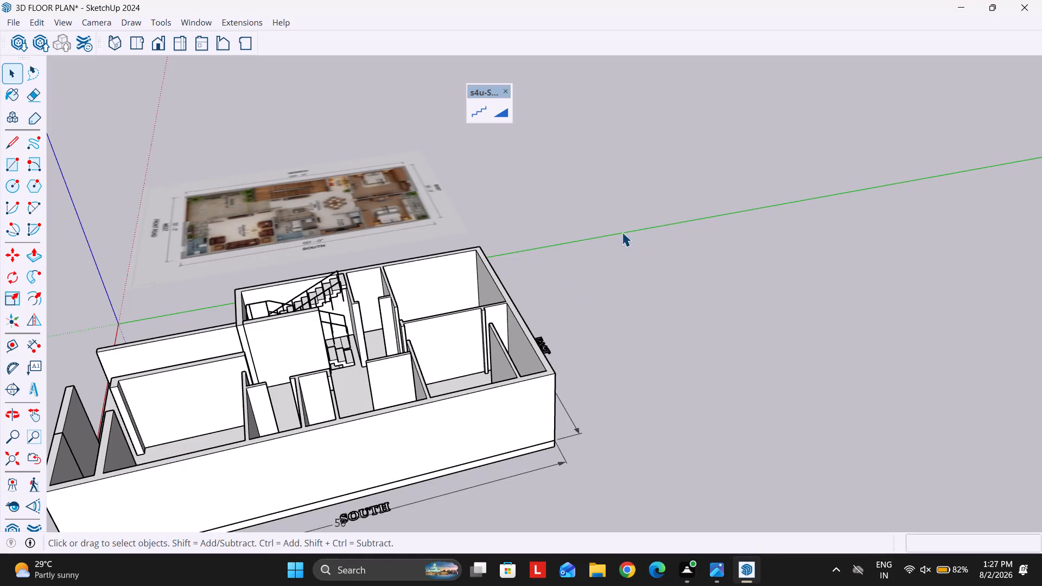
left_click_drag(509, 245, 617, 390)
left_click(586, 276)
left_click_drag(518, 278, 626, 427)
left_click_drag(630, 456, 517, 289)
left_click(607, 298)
Delete the handrails from the staircase.
scroll(240, 319, "up", 11)
scroll(490, 315, "up", 1)
scroll(433, 285, "down", 3)
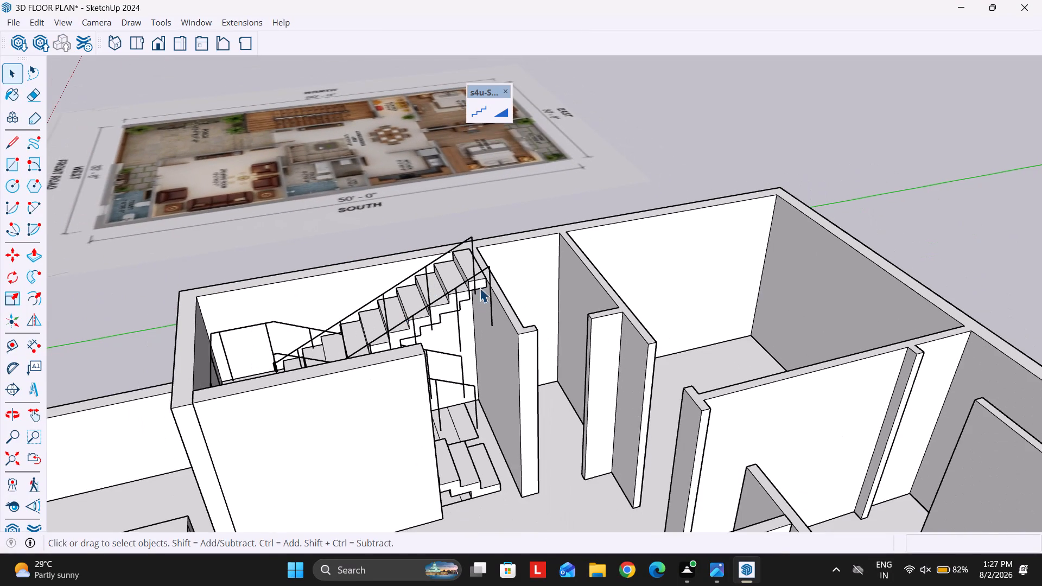
left_click(479, 269)
scroll(487, 272, "up", 3)
left_click(487, 272)
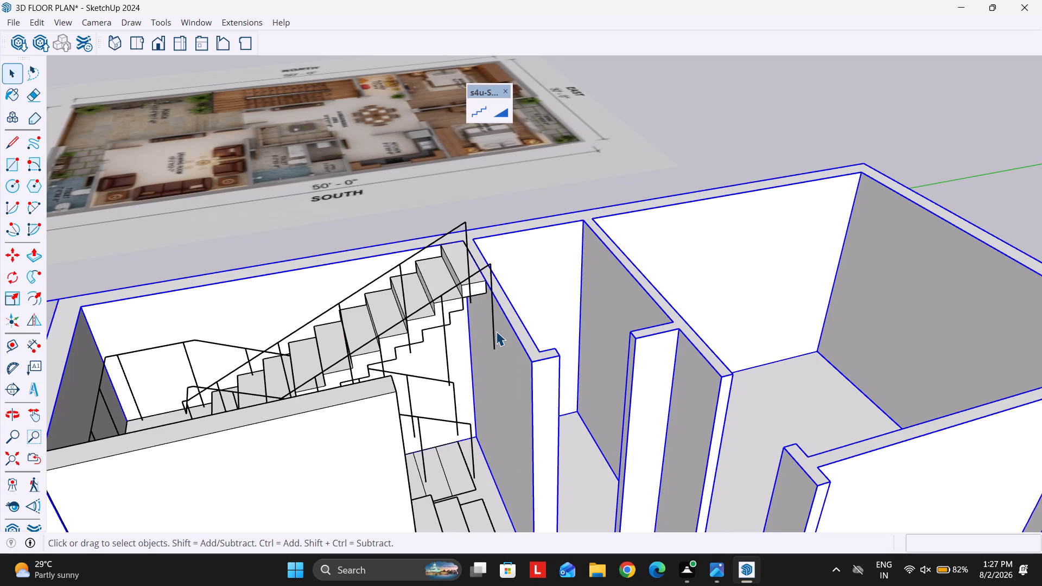
left_click(496, 331)
key("Delete")
Paint the whole staircase with the Wood Veneer 01 material.
scroll(464, 258, "down", 8)
middle_click_drag(531, 273, 414, 275)
middle_click_drag(528, 303, 501, 303)
middle_click_drag(472, 275, 634, 359)
scroll(513, 324, "down", 1)
key("b")
scroll(453, 332, "down", 4)
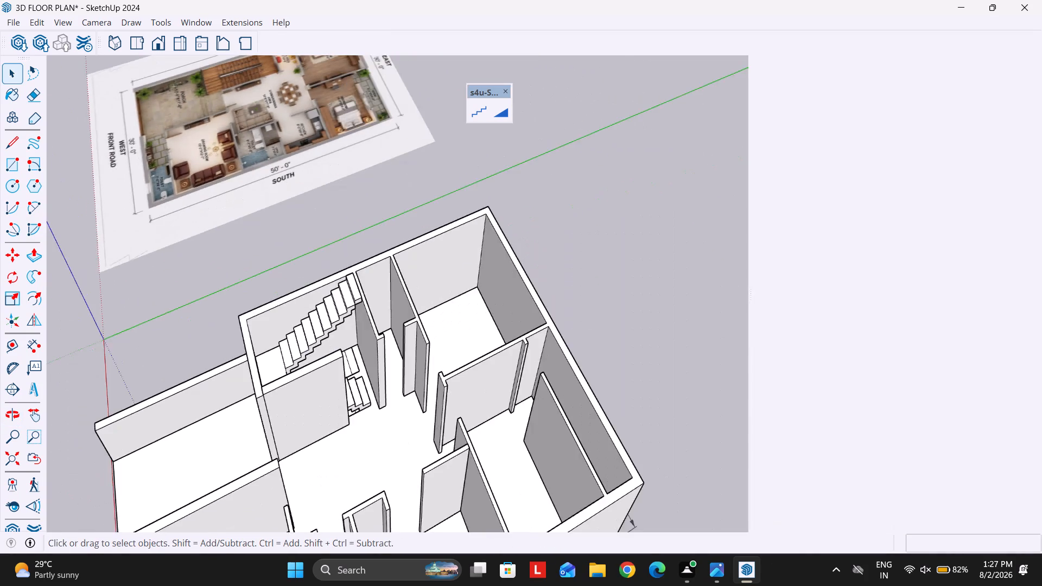
left_click(895, 243)
scroll(462, 306, "up", 3)
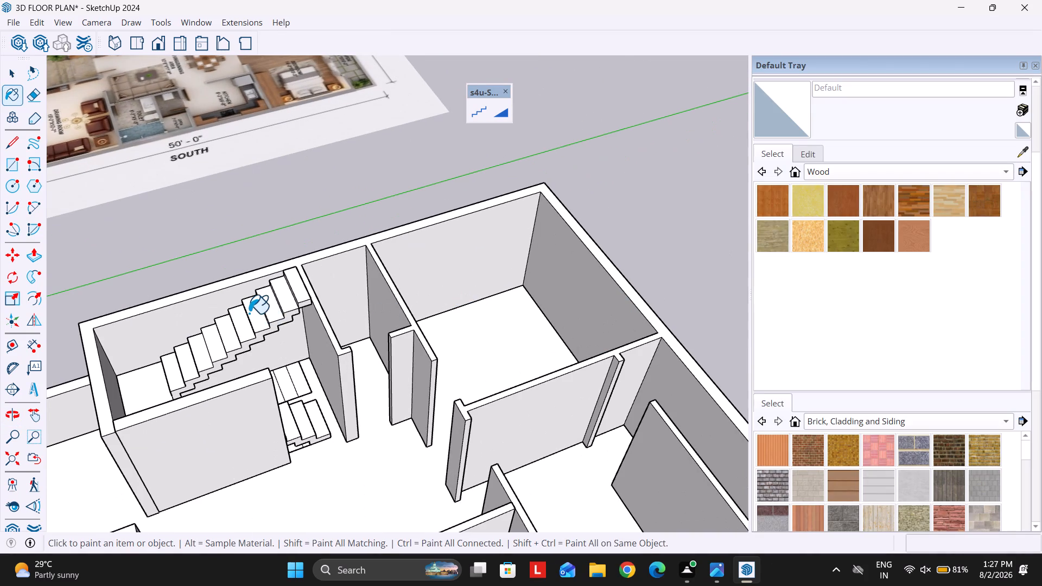
left_click(249, 313)
scroll(250, 313, "up", 6)
key("space")
left_click(305, 321)
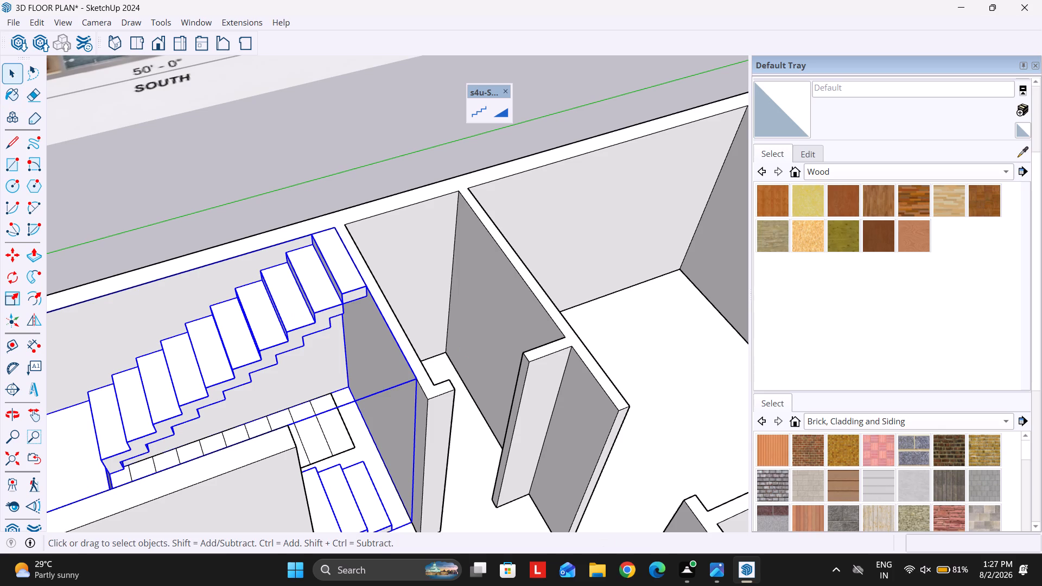
left_click(874, 241)
left_click(315, 288)
key("space")
scroll(587, 215, "down", 6)
key("Escape")
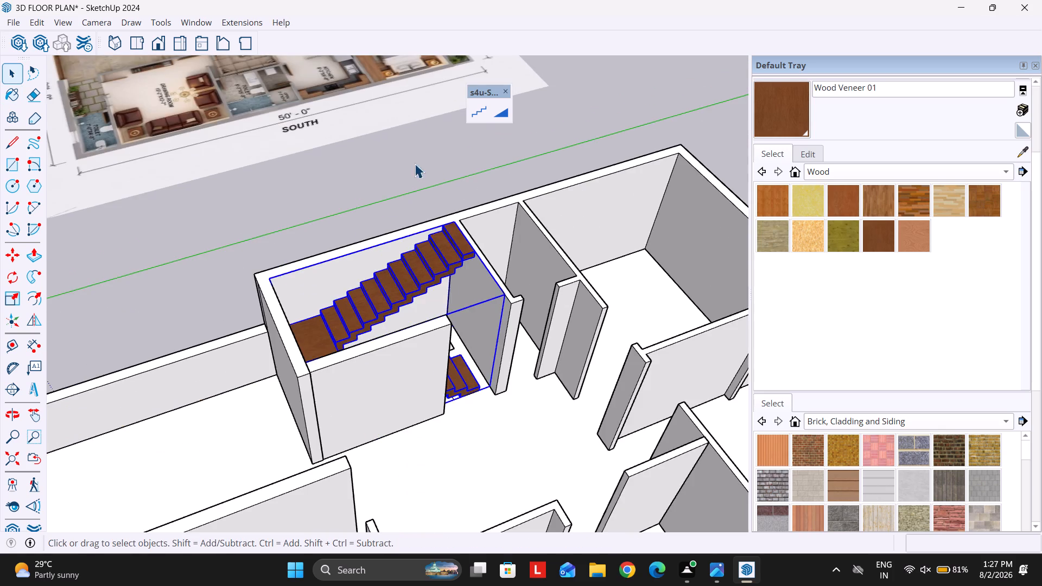
Close the materials tray and the floating s4u stair tools, leaving the staircase deselected.
scroll(373, 169, "down", 11)
middle_click_drag(401, 299, 501, 396)
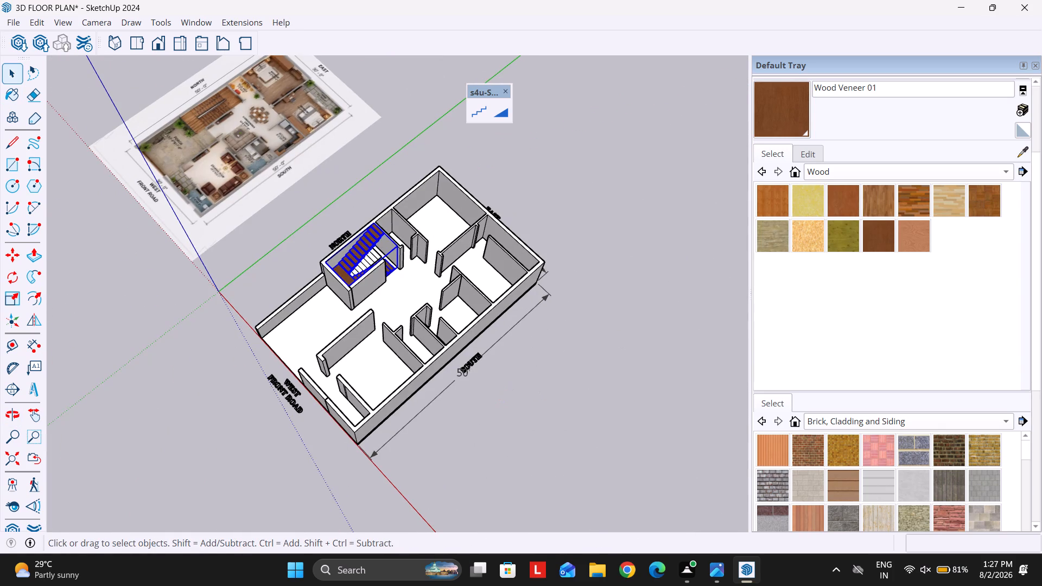
left_click(1034, 67)
scroll(755, 172, "down", 6)
middle_click_drag(707, 224, 770, 231)
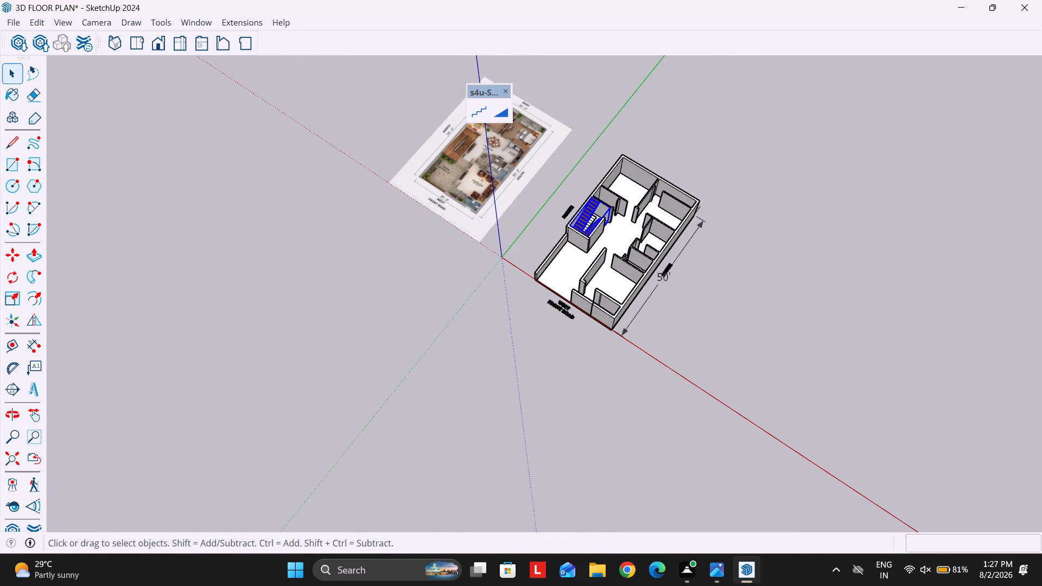
left_click(502, 91)
left_click(609, 119)
key("Escape")
Examine the modelled staircase and rooms against the floor plan image.
scroll(582, 222, "up", 6)
scroll(636, 175, "up", 6)
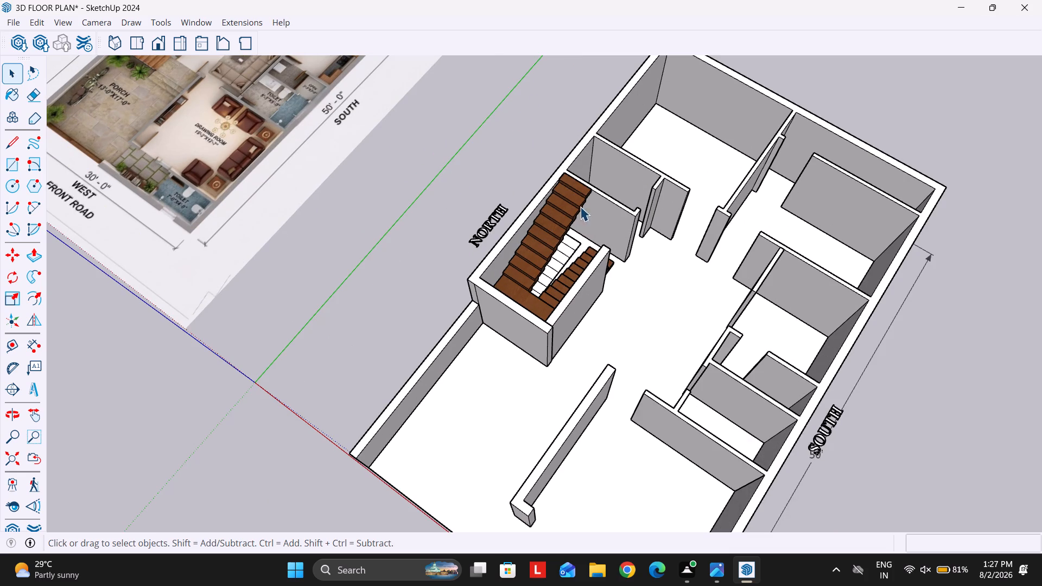
scroll(462, 237, "down", 5)
middle_click_drag(473, 263, 589, 272)
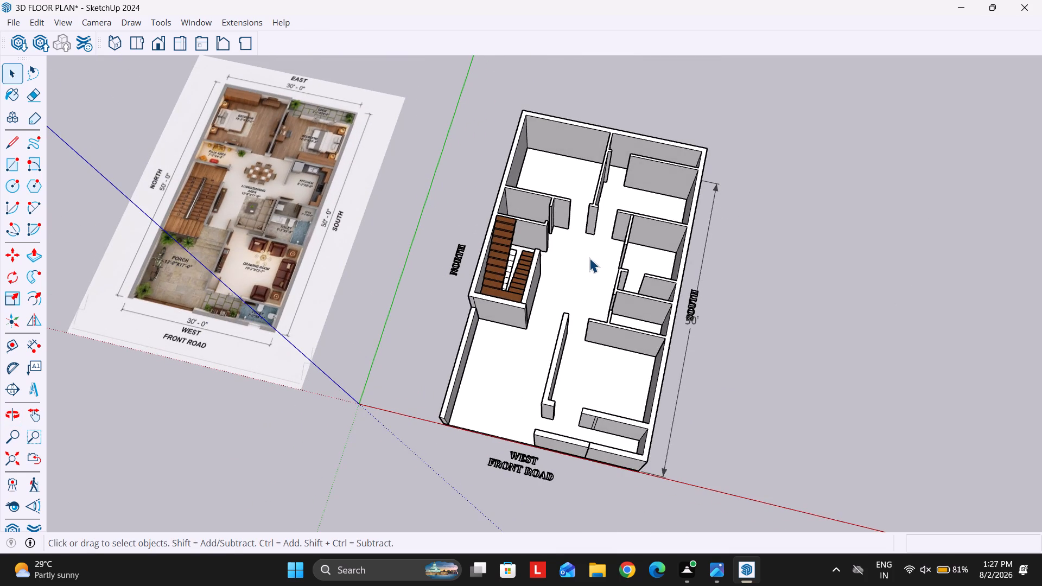
left_click_drag(428, 196, 472, 294)
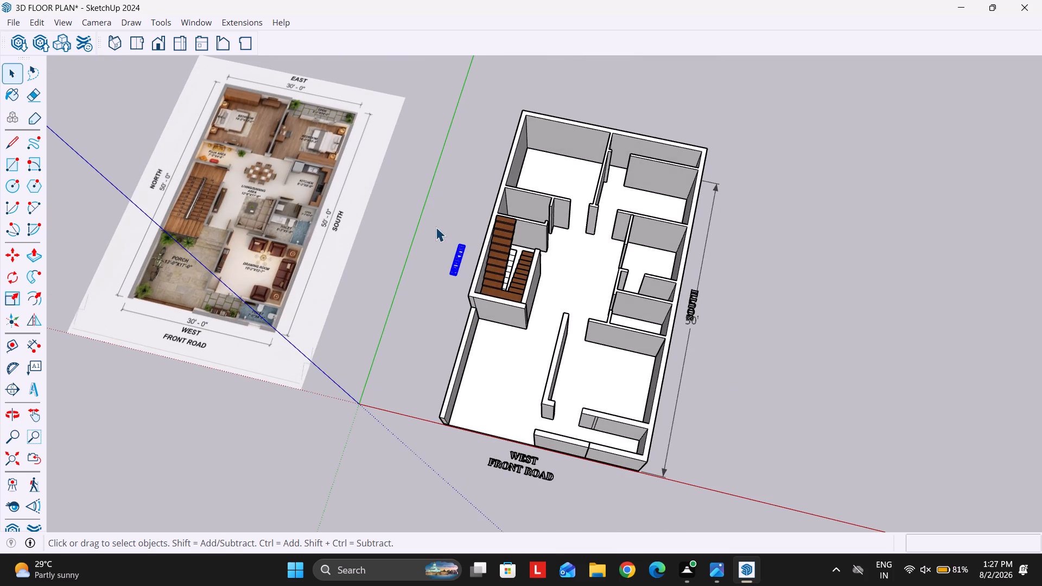
left_click(435, 225)
scroll(204, 105, "up", 10)
scroll(219, 256, "down", 3)
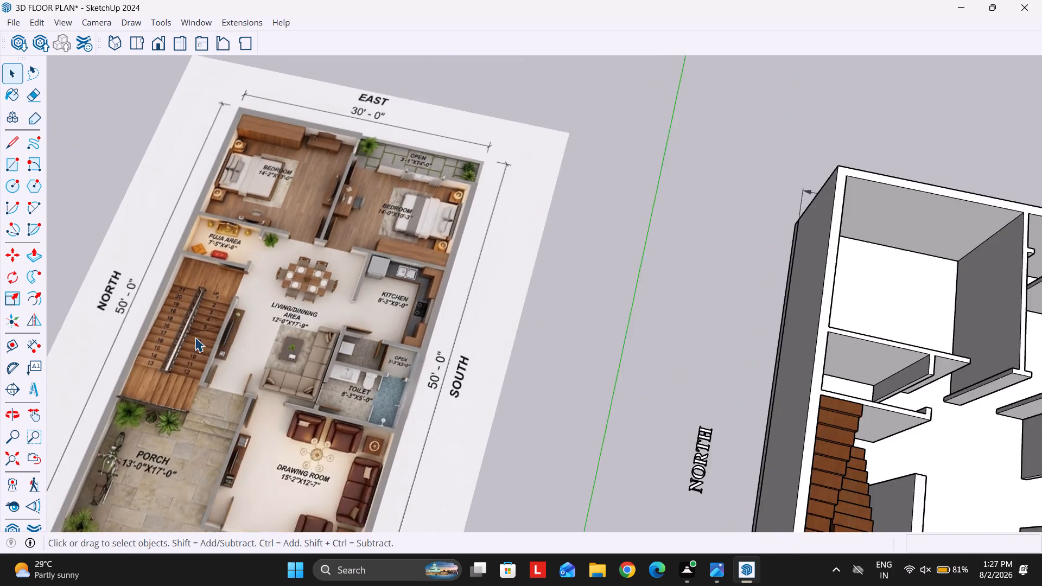
scroll(195, 337, "down", 5)
Inside the floor slab group, draw a rectangle across the east end covering both bedrooms and the open area.
left_click(136, 39)
scroll(190, 246, "down", 3)
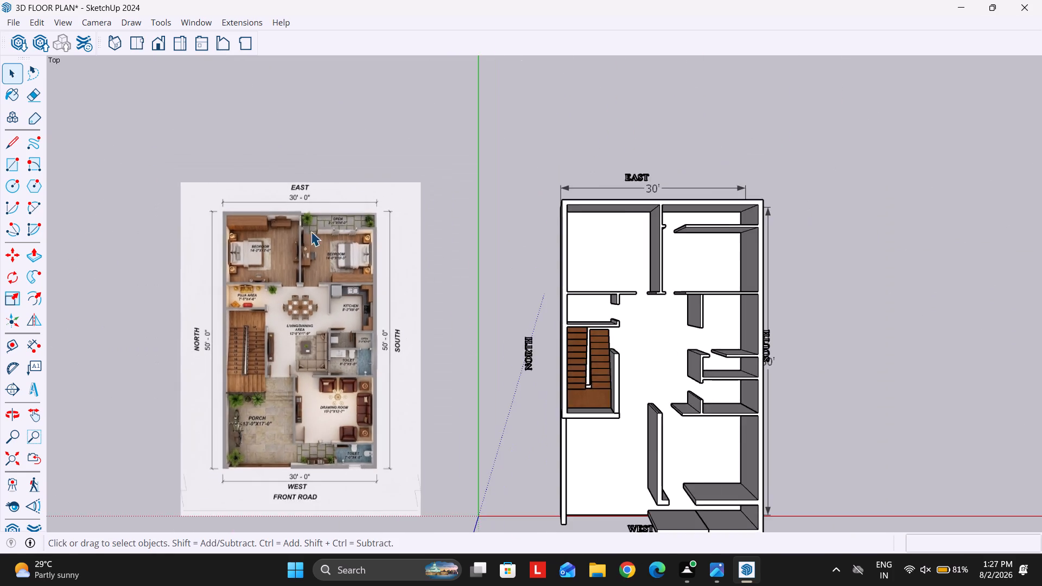
scroll(307, 231, "down", 5)
scroll(676, 224, "up", 6)
scroll(261, 196, "up", 12)
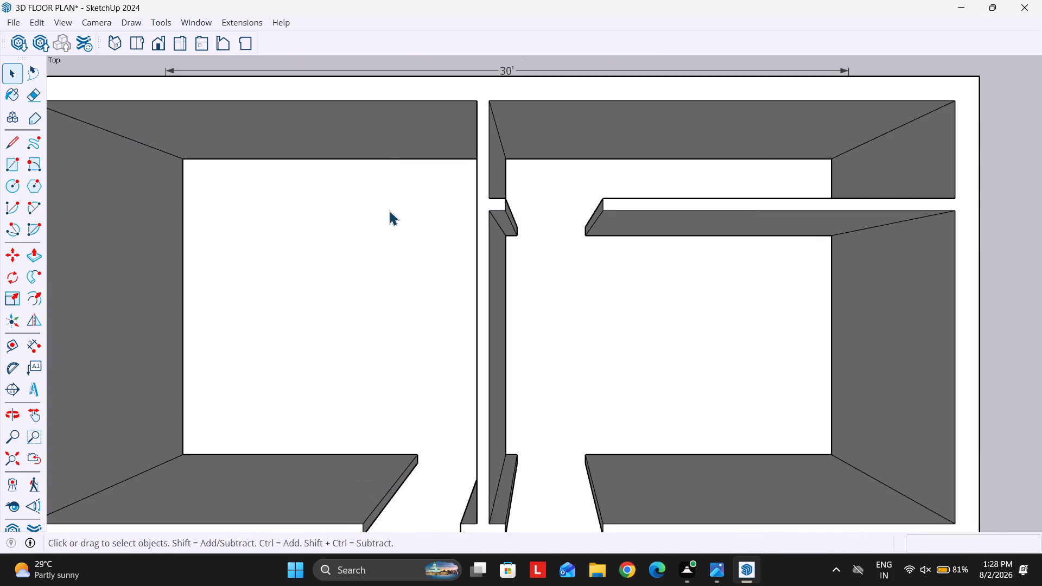
double_click(384, 208)
scroll(384, 208, "down", 4)
key("r")
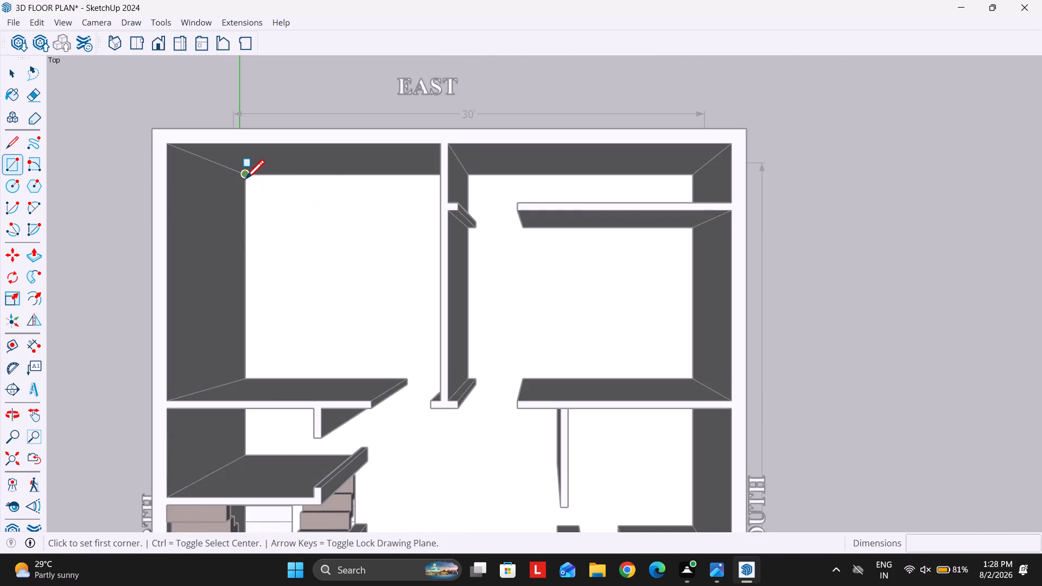
left_click(245, 179)
left_click(694, 377)
key("space")
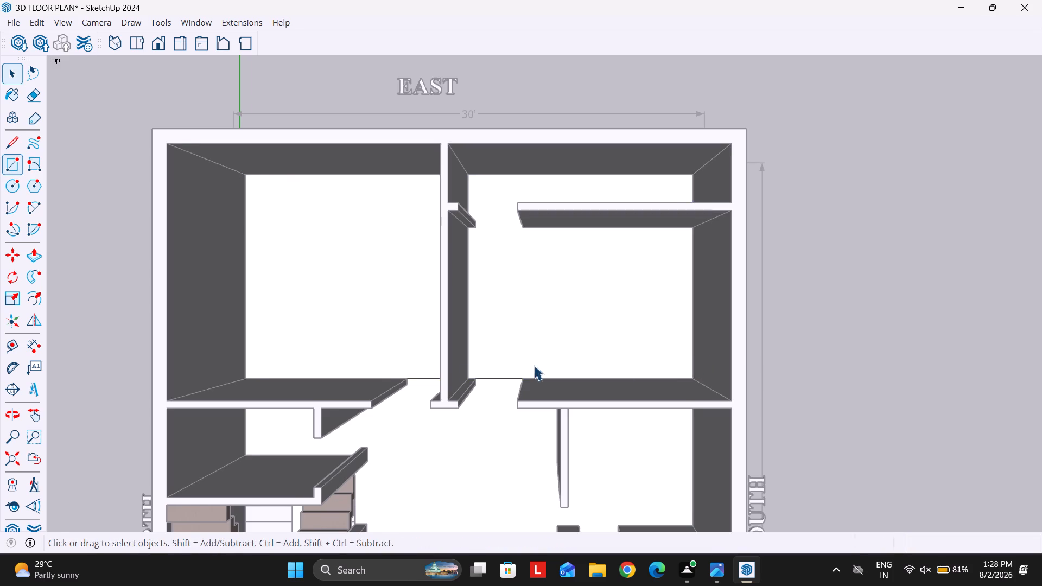
Paint the bedroom floor area at the east end with Wood Lumber ButtJoined.
scroll(446, 365, "down", 6)
scroll(440, 390, "up", 1)
middle_click_drag(441, 389, 499, 198)
key("Escape")
scroll(475, 370, "up", 2)
key("Escape")
key("Escape")
double_click(472, 314)
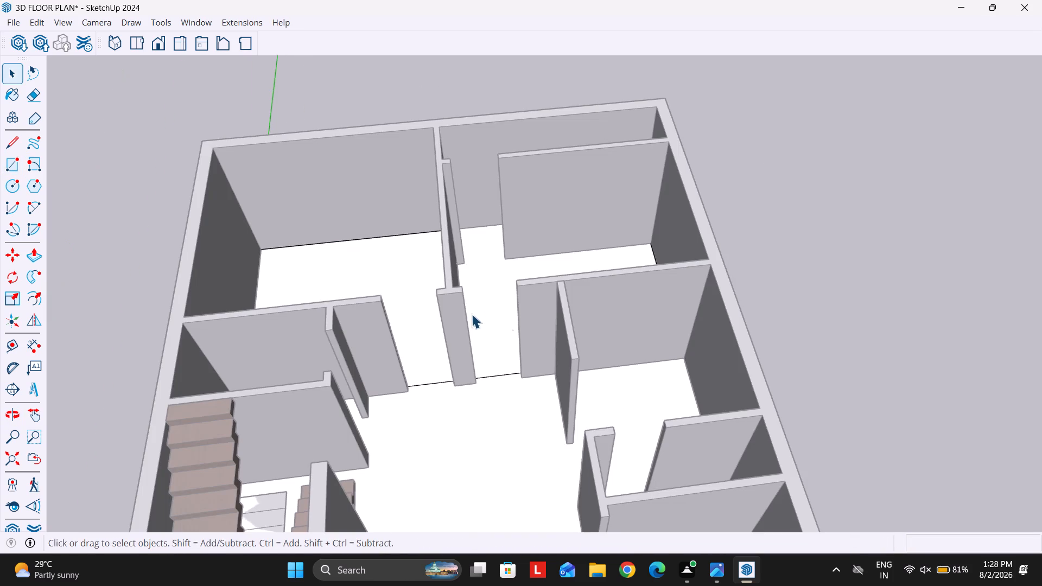
left_click(503, 321)
key("b")
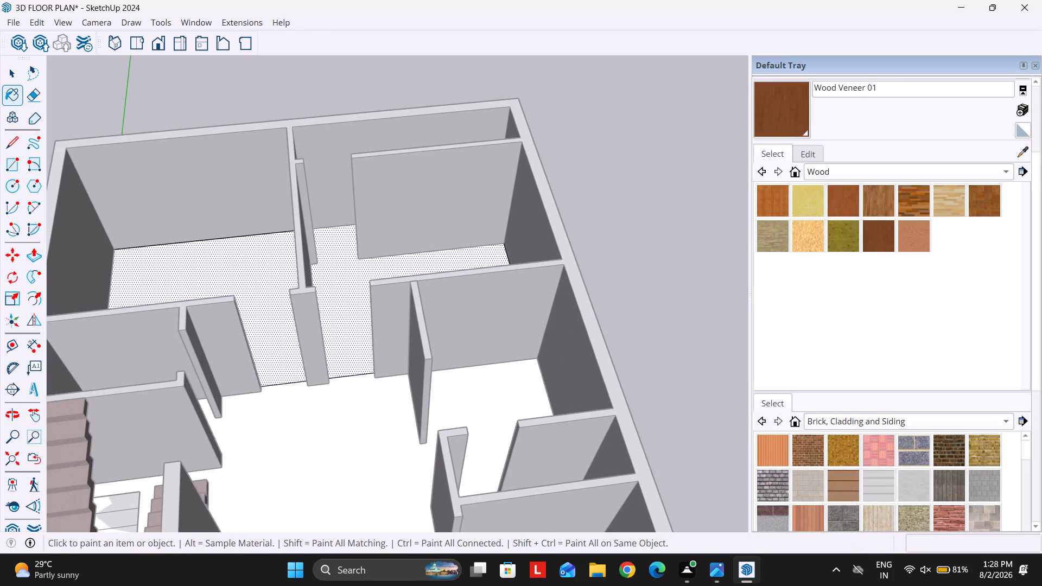
left_click(776, 234)
left_click(342, 296)
key("space")
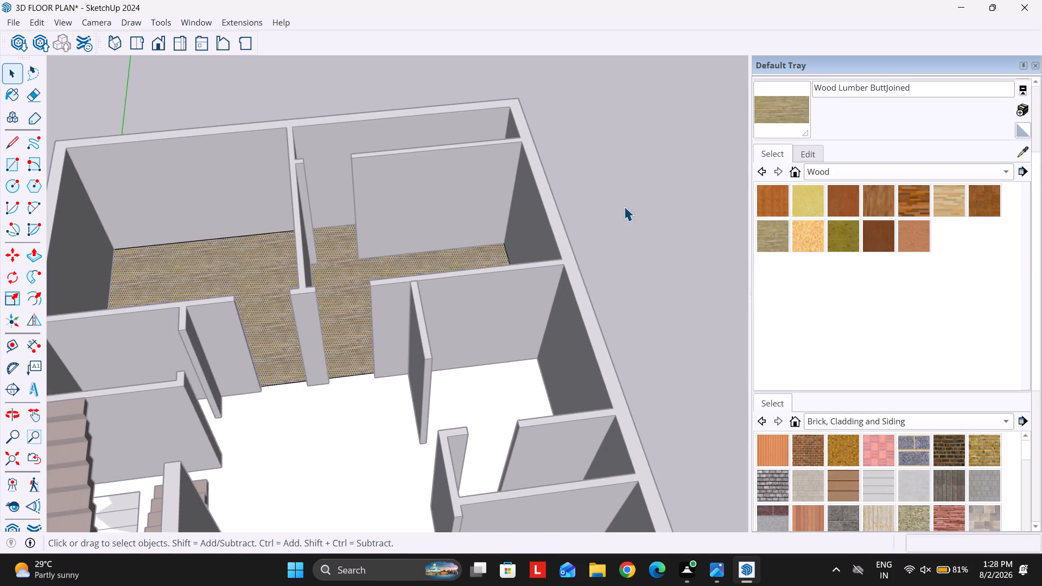
left_click(625, 206)
key("Escape")
Inside the floor slab group, draw a rectangle about 13' 5 1/4" by 17' 4 11/16" over the porch floor.
scroll(468, 159, "down", 16)
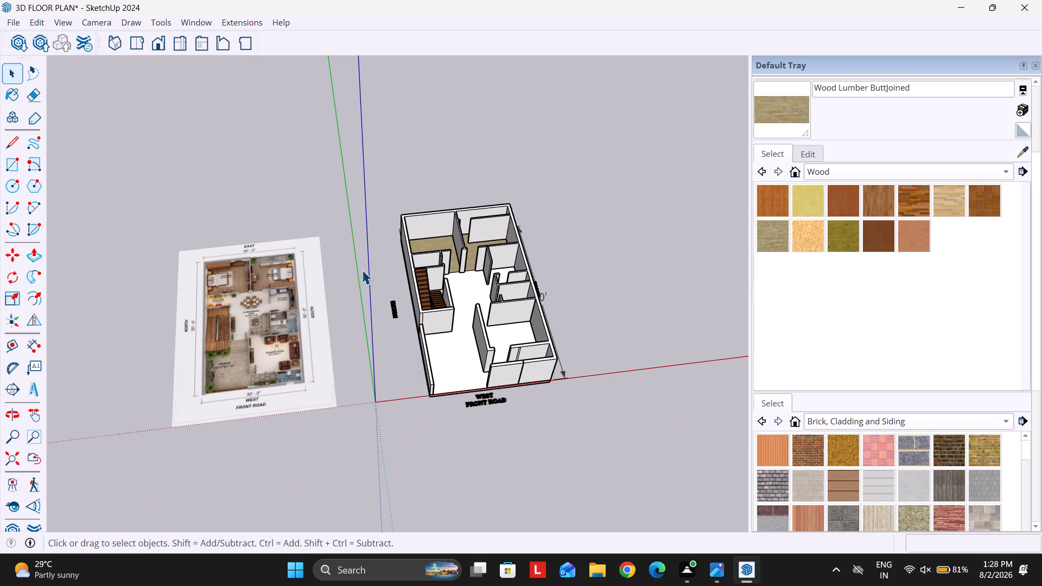
scroll(277, 239, "up", 10)
scroll(208, 371, "down", 10)
scroll(196, 395, "up", 6)
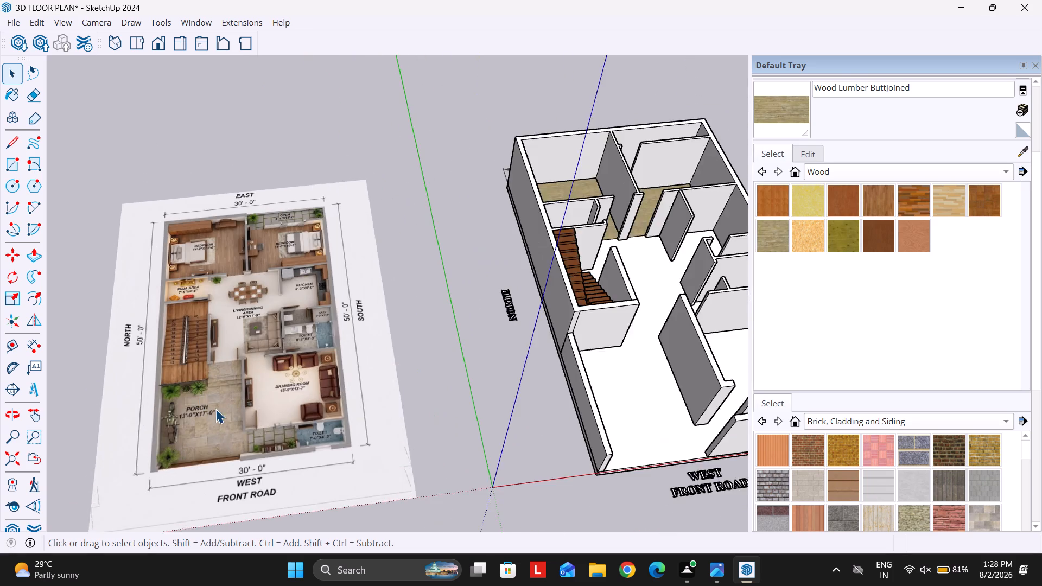
scroll(215, 409, "up", 6)
scroll(188, 329, "down", 15)
scroll(476, 418, "up", 11)
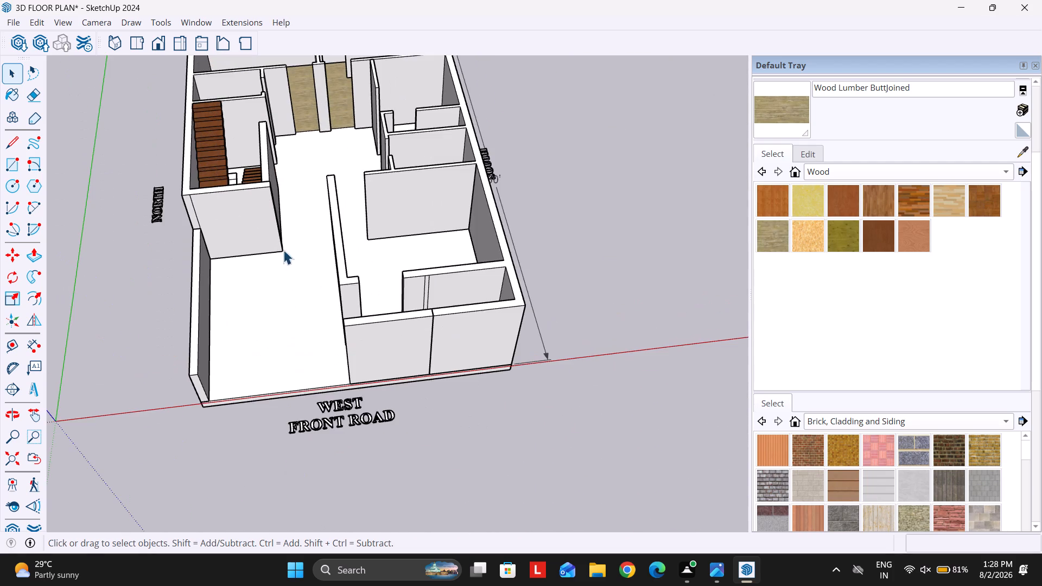
double_click(256, 263)
scroll(257, 278, "up", 5)
key("r")
left_click(183, 247)
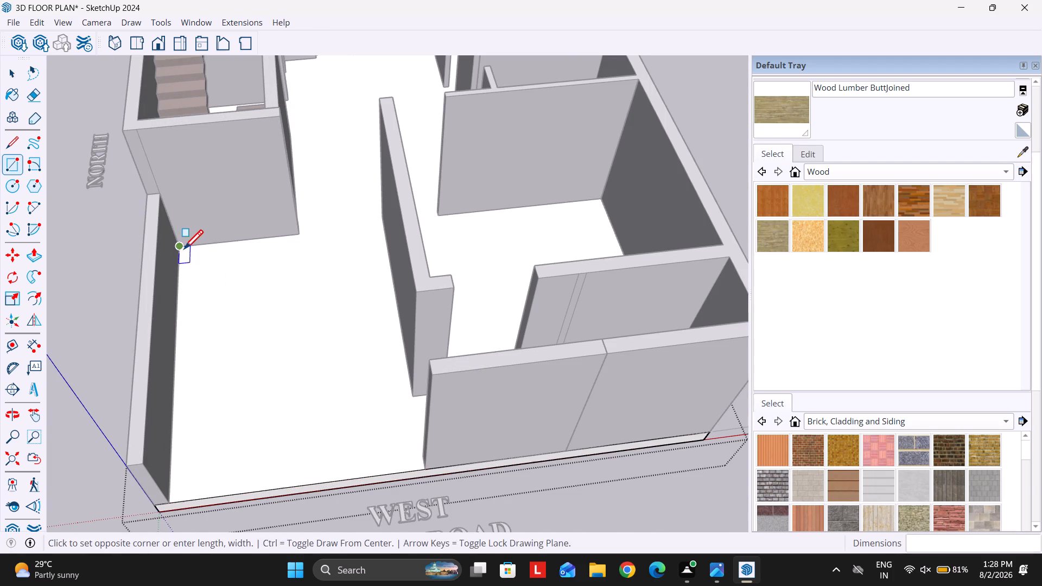
middle_click_drag(193, 280, 665, 304)
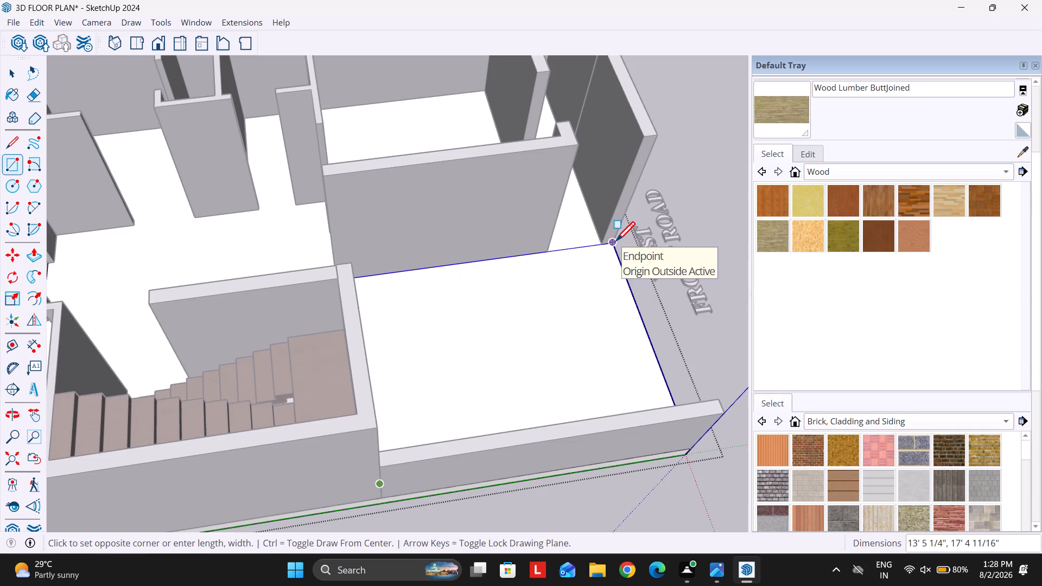
left_click(615, 240)
middle_click_drag(637, 306, 314, 271)
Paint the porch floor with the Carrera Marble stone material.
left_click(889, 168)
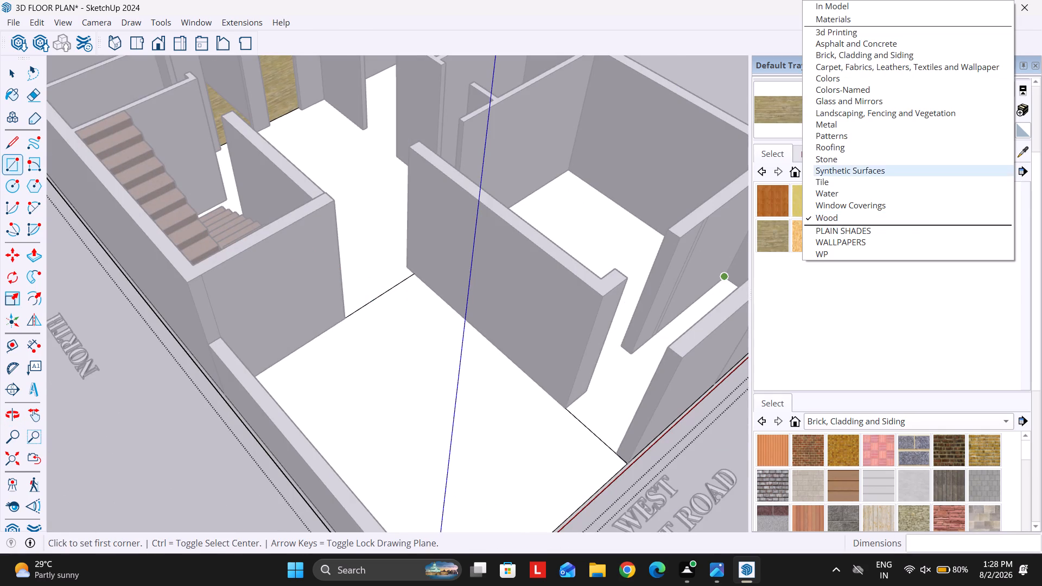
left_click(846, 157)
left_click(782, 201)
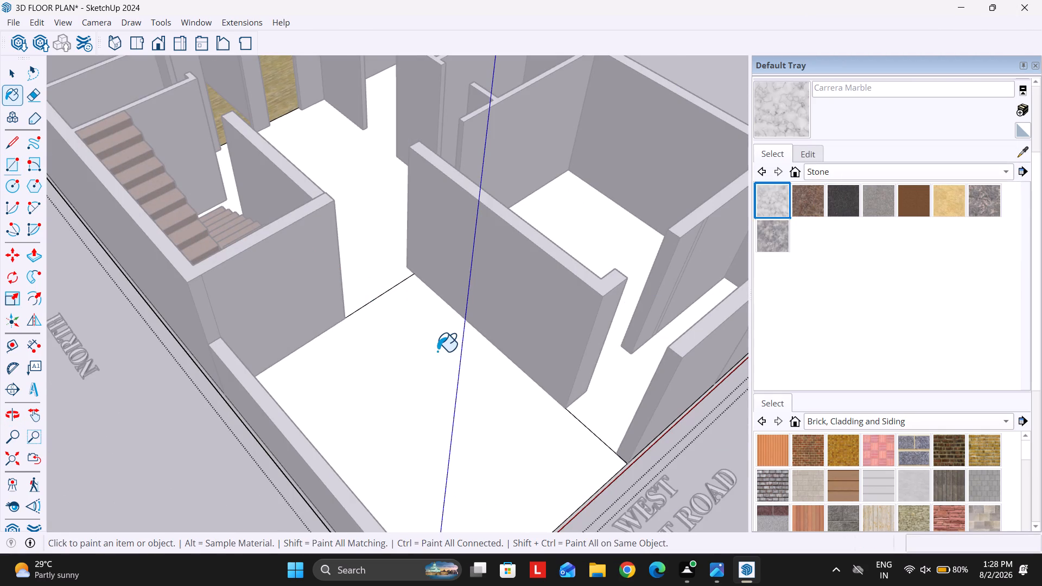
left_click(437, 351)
Paint the porch floor with the Field Rectangle Tile material.
left_click(847, 169)
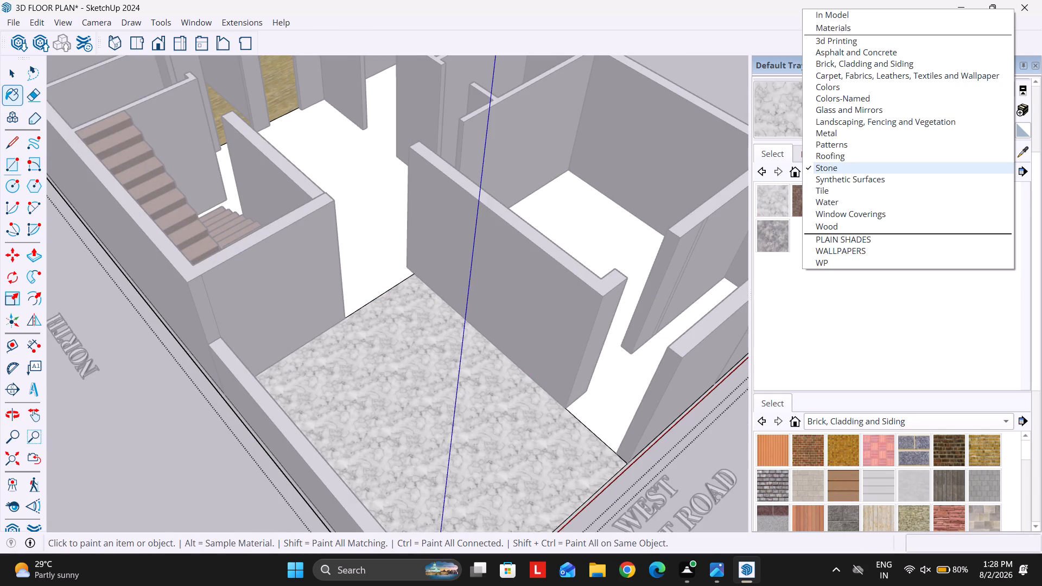
left_click(826, 188)
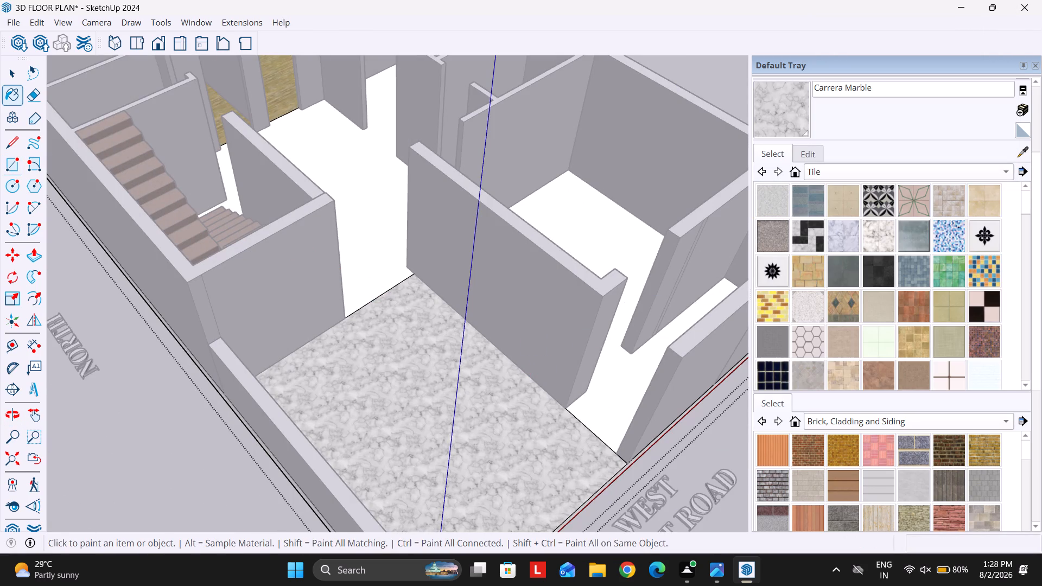
left_click(952, 202)
left_click(436, 368)
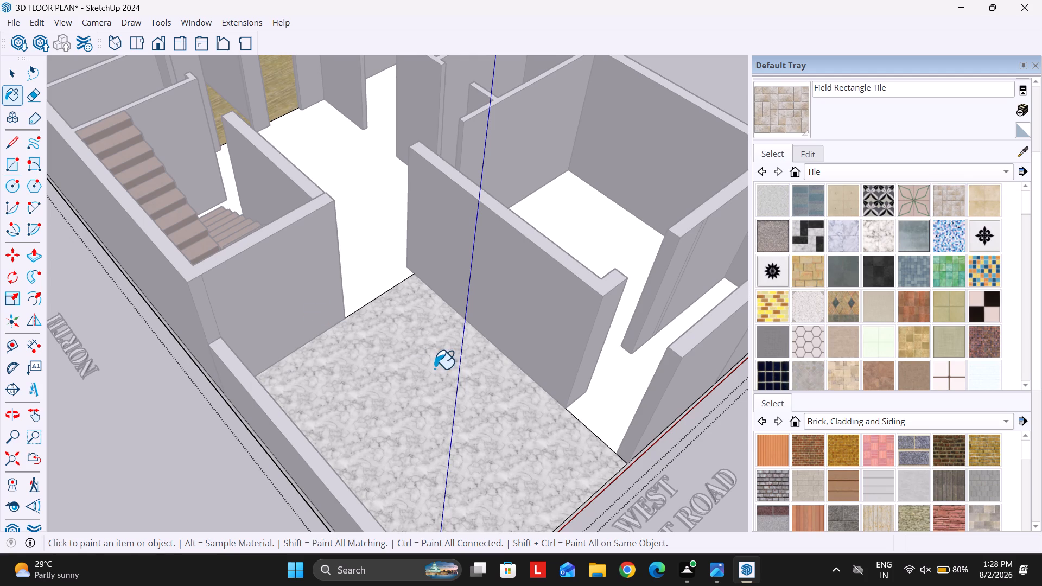
key("space")
Set the Field Rectangle Tile texture width to 5' and leave the floor slab group.
scroll(376, 341, "down", 6)
scroll(441, 394, "up", 11)
left_click(810, 146)
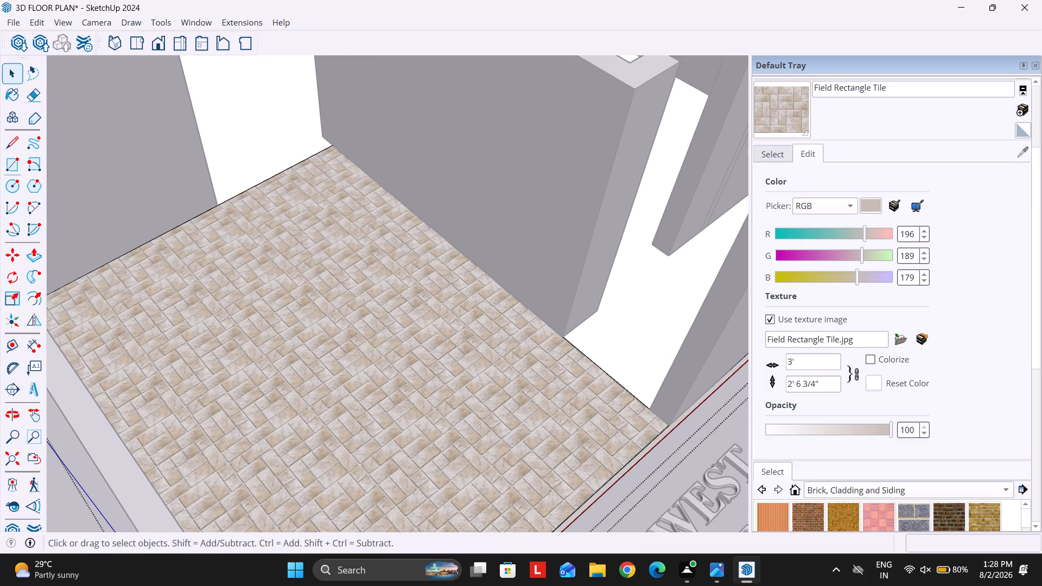
left_click_drag(817, 364, 727, 356)
type("5'")
key("Return")
scroll(283, 428, "down", 11)
key("Escape")
key("Escape")
left_click(646, 421)
key("Escape")
scroll(562, 204, "down", 6)
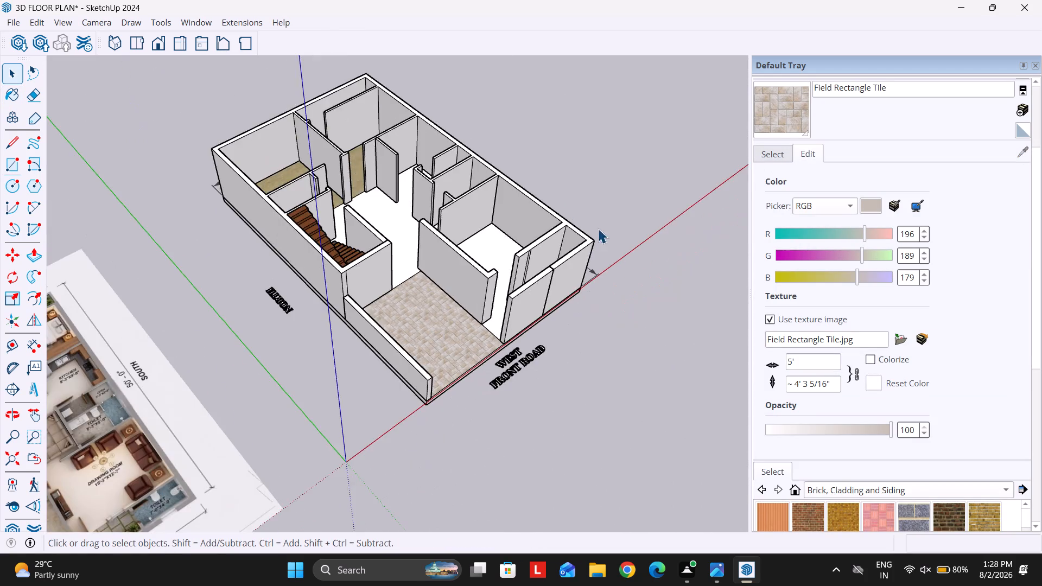
Inside the floor slab group, draw a rectangle over the drawing room floor and the front strip with the toilet.
middle_click_drag(602, 275, 449, 261)
scroll(504, 266, "down", 6)
scroll(99, 285, "up", 18)
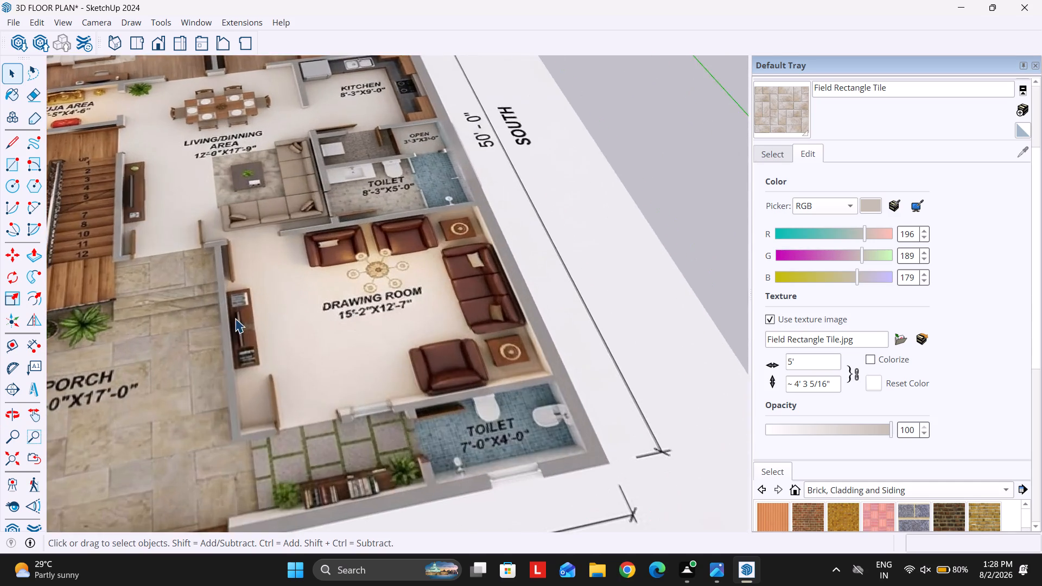
scroll(63, 336, "down", 17)
middle_click_drag(395, 292, 357, 394)
scroll(398, 236, "up", 4)
double_click(406, 237)
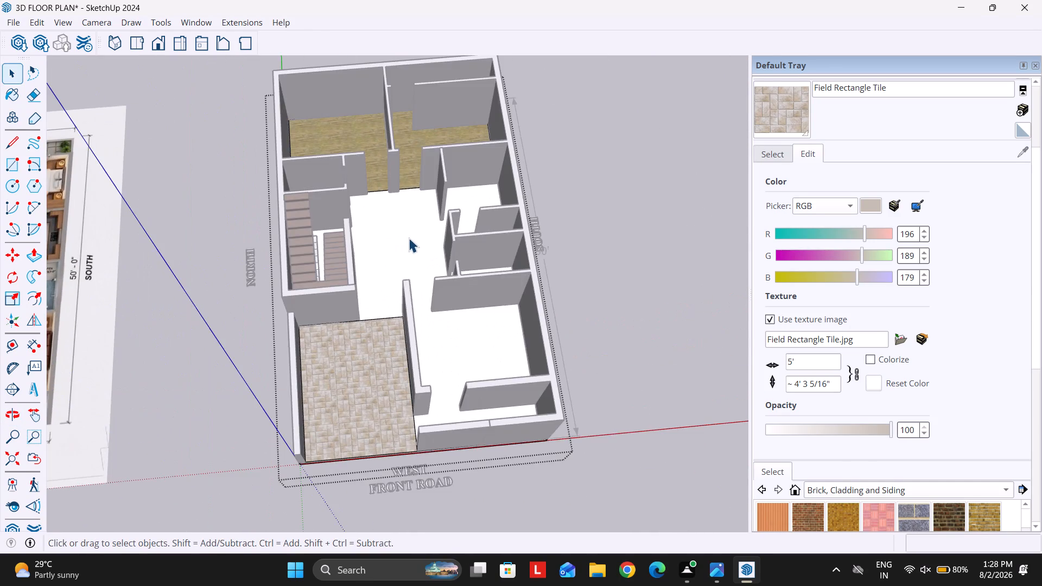
middle_click_drag(409, 238, 383, 281)
scroll(435, 321, "up", 9)
key("r")
scroll(532, 322, "up", 1)
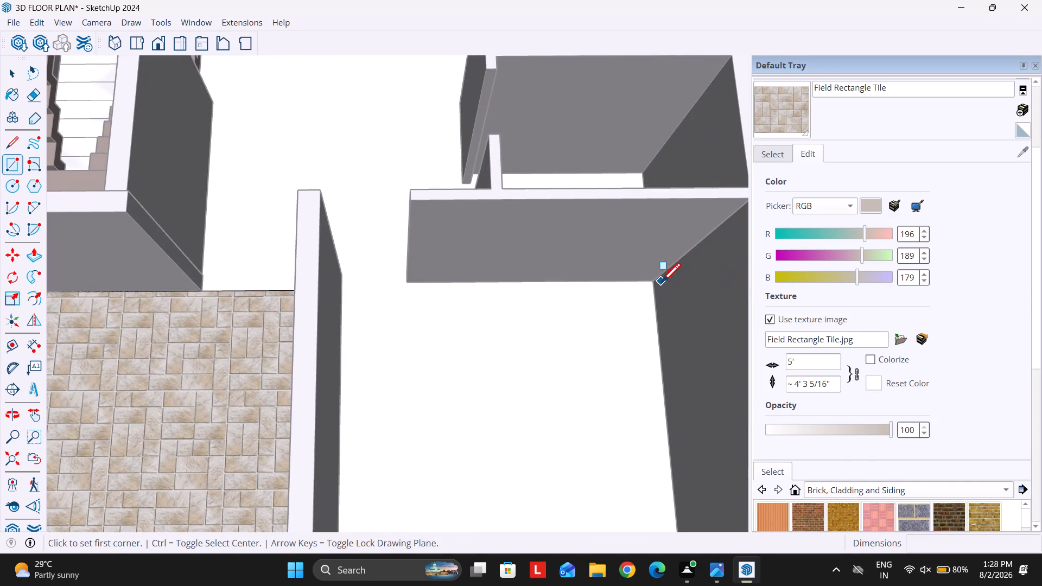
left_click(658, 281)
scroll(501, 234, "down", 6)
scroll(582, 370, "up", 1)
middle_click_drag(563, 370, 283, 348)
scroll(319, 348, "up", 5)
middle_click_drag(329, 356, 274, 356)
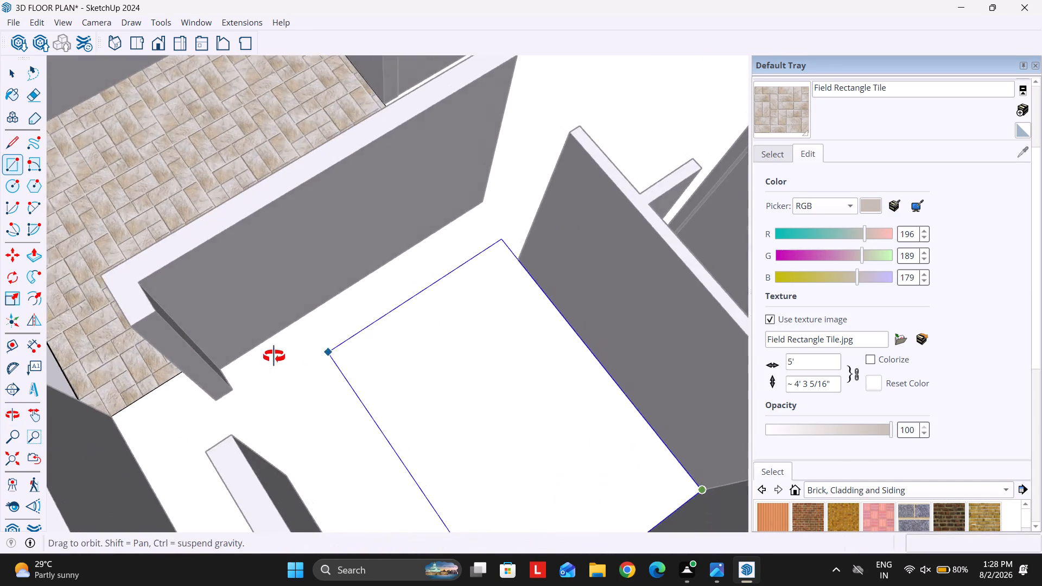
middle_click_drag(274, 356, 215, 356)
left_click(104, 333)
scroll(329, 315, "down", 2)
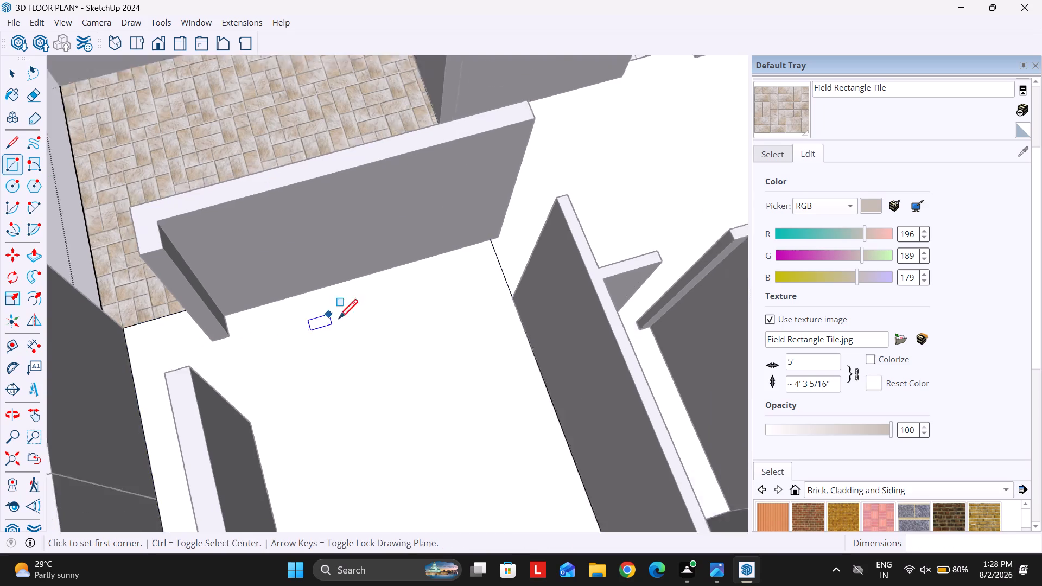
scroll(338, 318, "down", 3)
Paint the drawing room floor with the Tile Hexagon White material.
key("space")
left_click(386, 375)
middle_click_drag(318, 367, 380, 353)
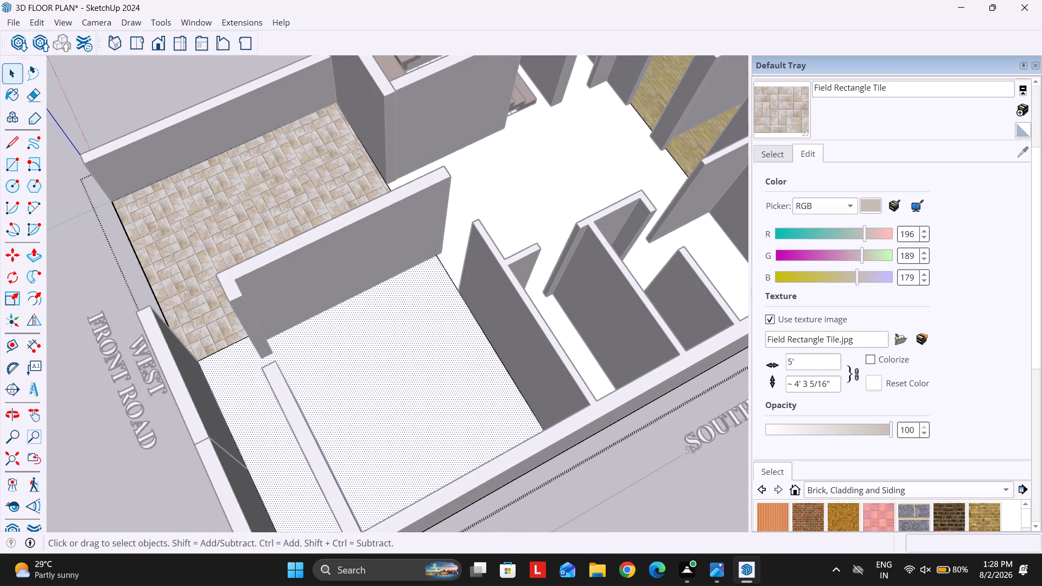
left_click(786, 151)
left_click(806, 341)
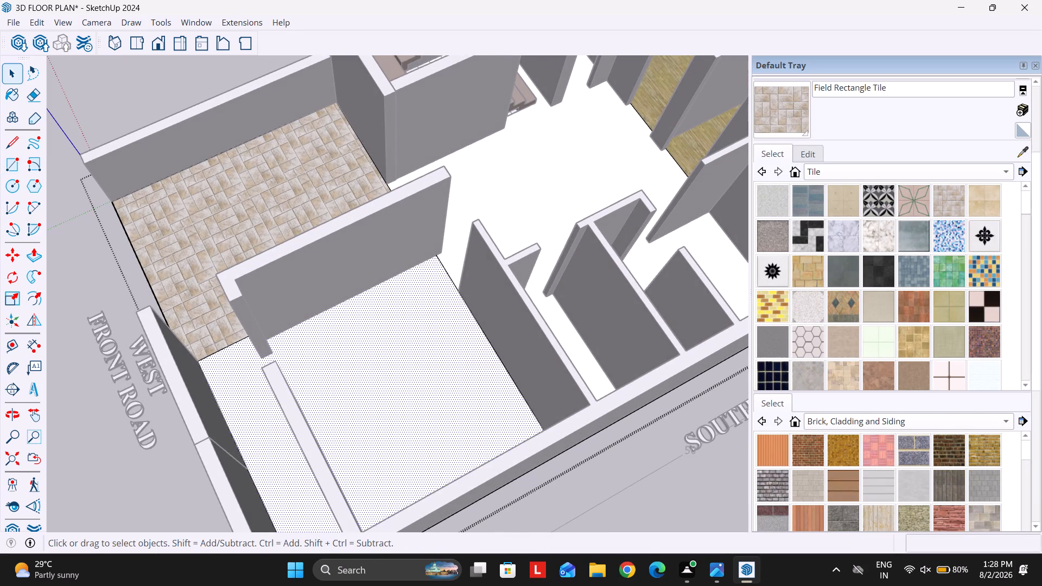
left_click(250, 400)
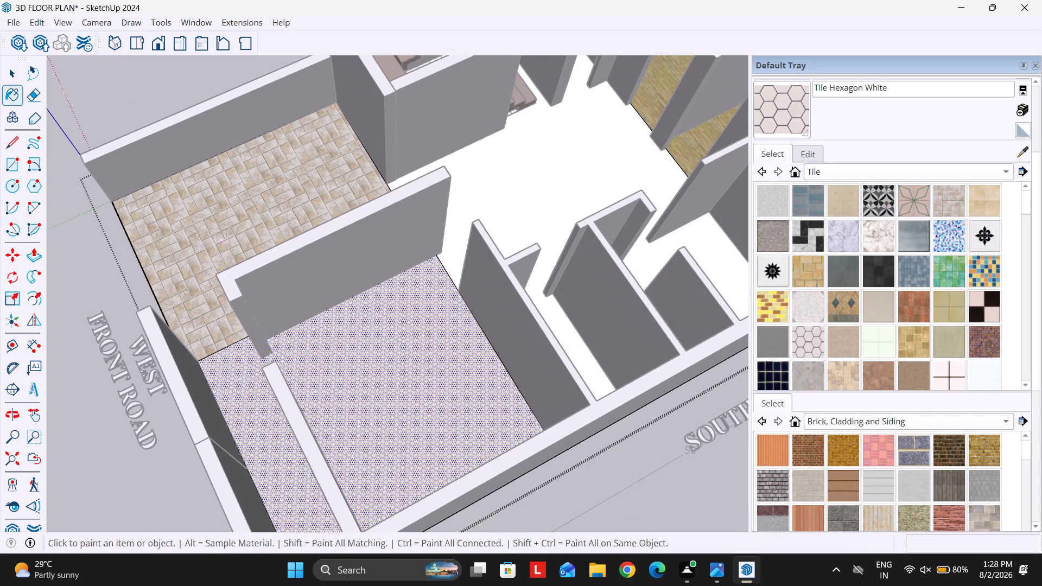
Paint the drawing room floor with the Concrete Pavers Block Multi tile material and leave the floor slab group.
left_click(806, 202)
left_click(295, 328)
scroll(373, 360, "up", 5)
key("space")
scroll(499, 383, "down", 5)
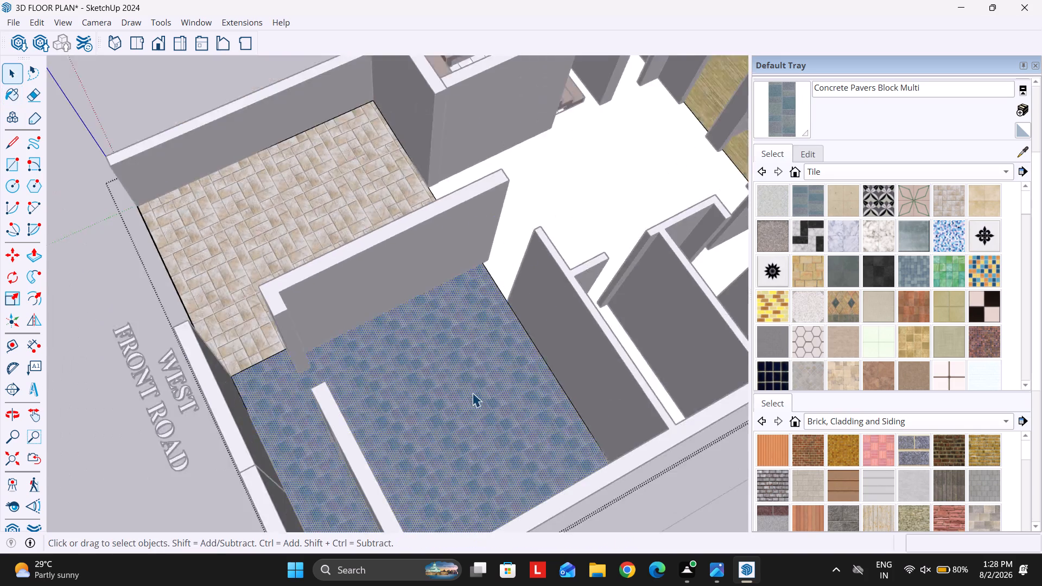
scroll(472, 392, "down", 5)
key("Escape")
Inside the floor slab group, draw one rectangle over the floors of the middle toilet and adjoining open area.
middle_click_drag(410, 402, 520, 373)
scroll(517, 388, "down", 7)
middle_click_drag(413, 385, 544, 494, "shift")
scroll(201, 275, "down", 1)
middle_click_drag(204, 277, 260, 342)
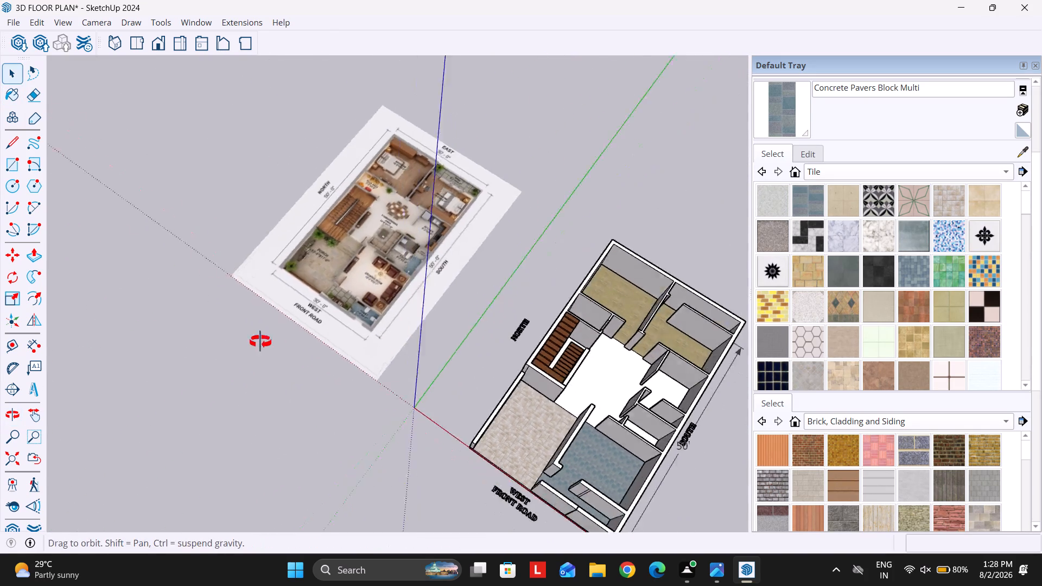
middle_click_drag(260, 342, 317, 438)
left_click(130, 42)
scroll(59, 177, "down", 4)
scroll(437, 249, "up", 11)
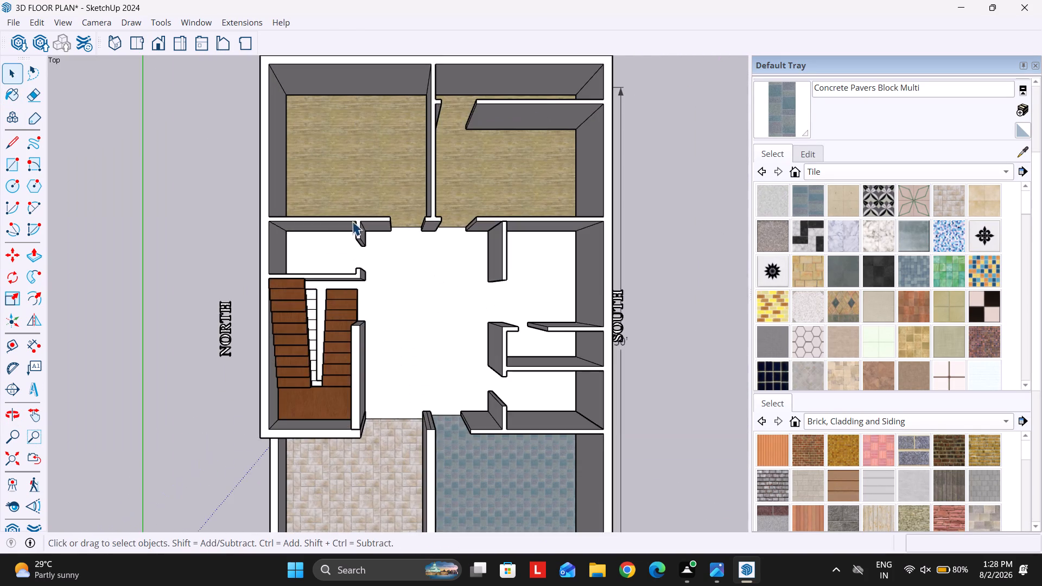
double_click(401, 291)
scroll(230, 228, "down", 3)
scroll(313, 324, "up", 8)
scroll(122, 231, "down", 5)
scroll(412, 348, "up", 4)
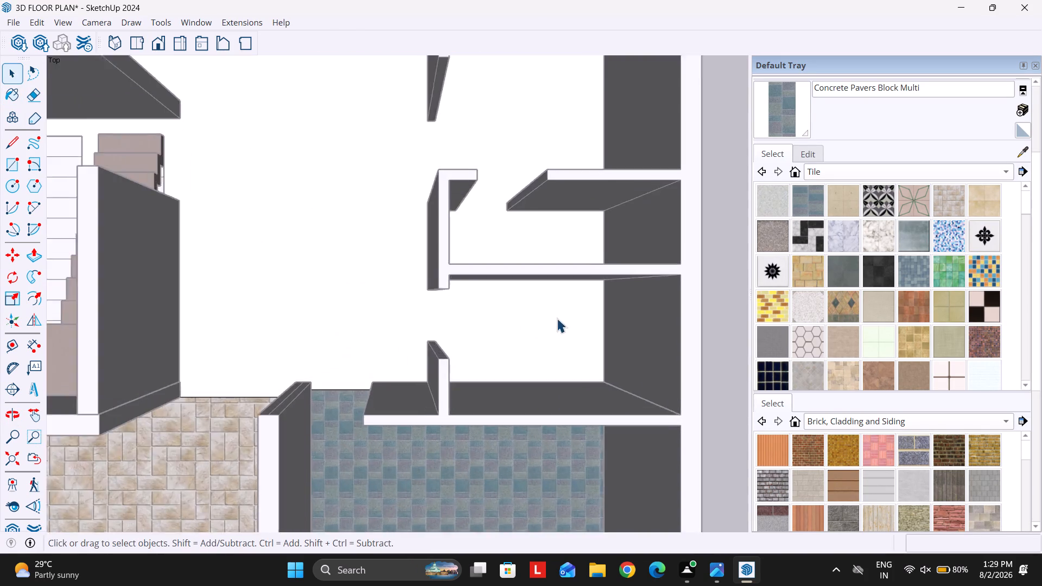
scroll(557, 318, "up", 3)
middle_click_drag(517, 295, 485, 281)
scroll(131, 189, "down", 3)
scroll(408, 302, "up", 2)
key("r")
left_click(338, 164)
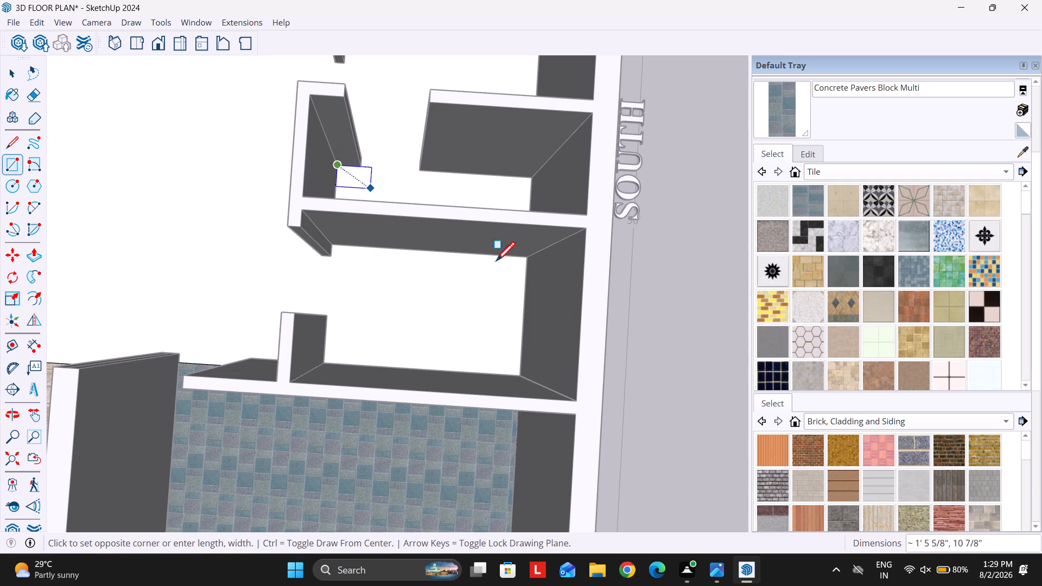
left_click(521, 372)
key("space")
Paint the middle toilet and open area floor with Tile Limestone Multi and leave the floor slab group.
left_click(919, 340)
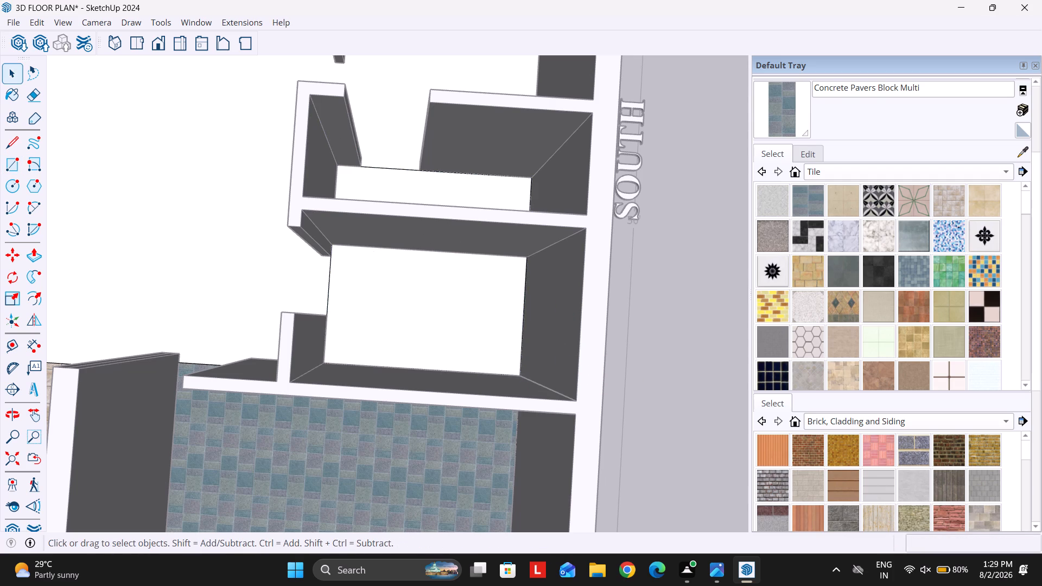
left_click(447, 310)
key("space")
scroll(456, 310, "down", 12)
key("Escape")
scroll(405, 205, "up", 3)
Paint the remaining living, dining and kitchen floor in the slab group with the Wood Floor Parquet material.
double_click(409, 236)
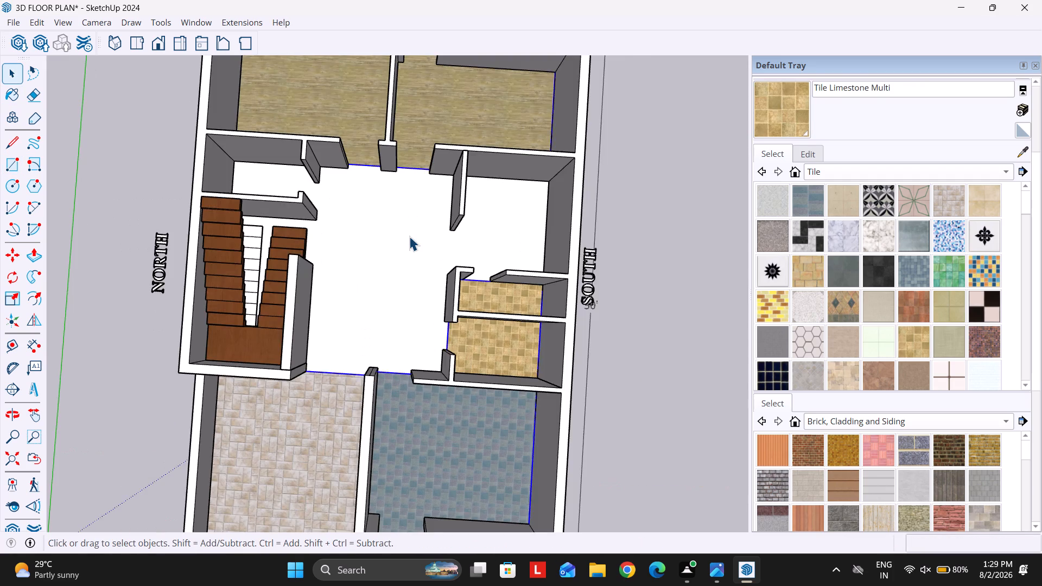
left_click(414, 241)
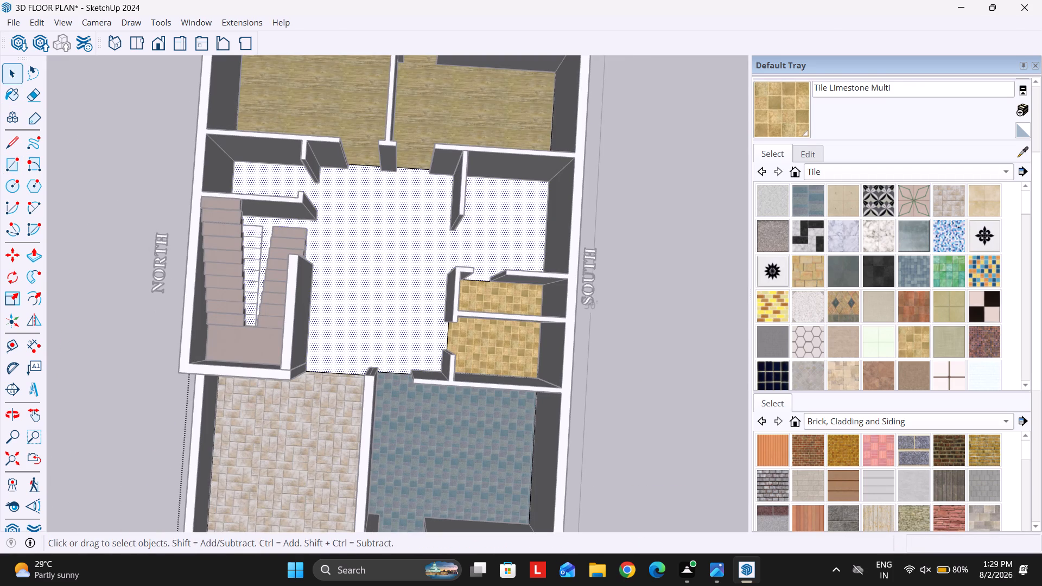
left_click(886, 173)
left_click(838, 218)
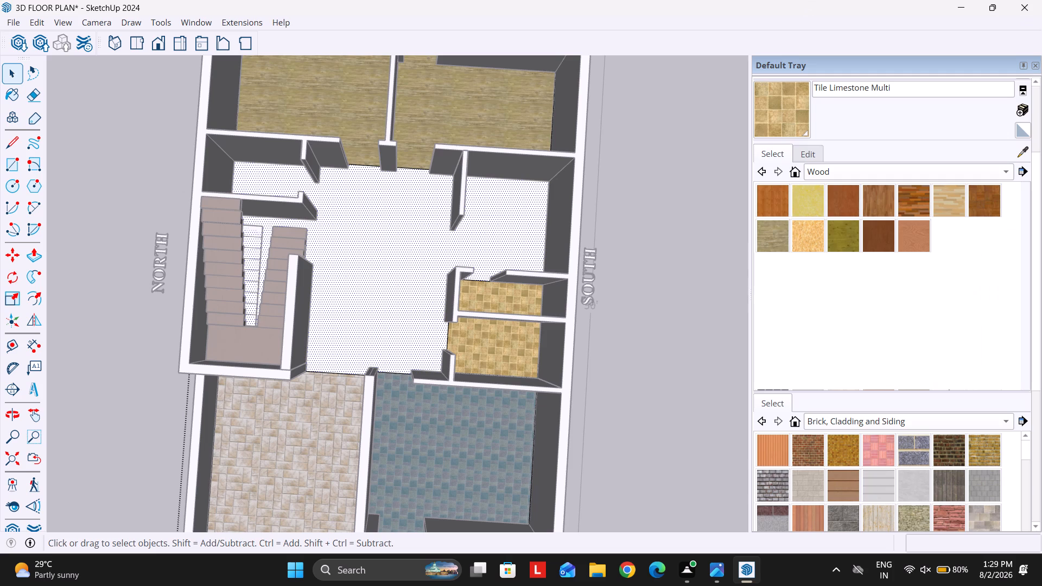
left_click(890, 237)
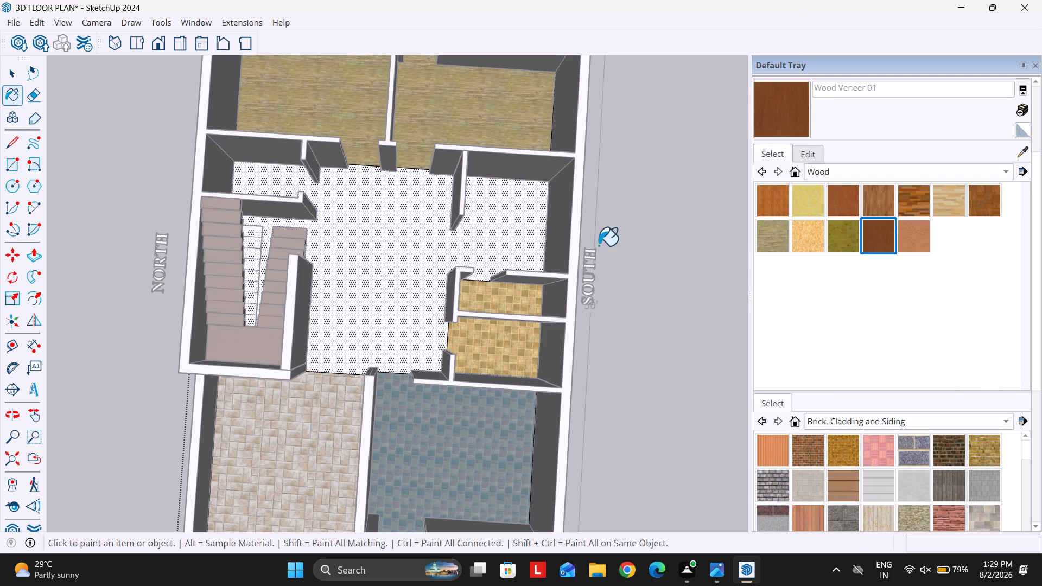
left_click(979, 200)
left_click(411, 251)
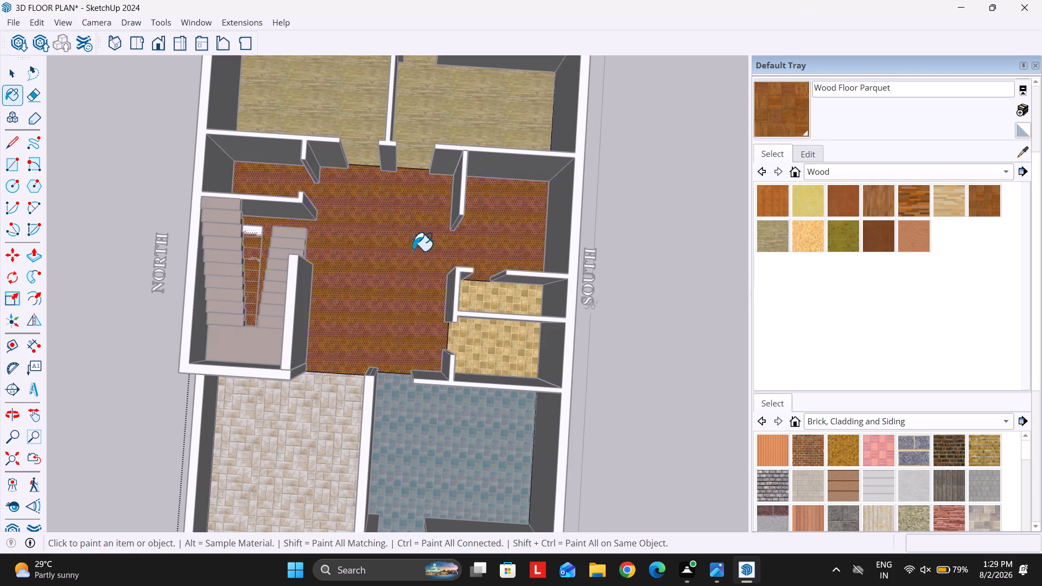
key("space")
scroll(413, 251, "up", 5)
key("Escape")
Sample the Wood Floor Parquet material from the floor and set its texture width to 3'.
scroll(422, 243, "up", 10)
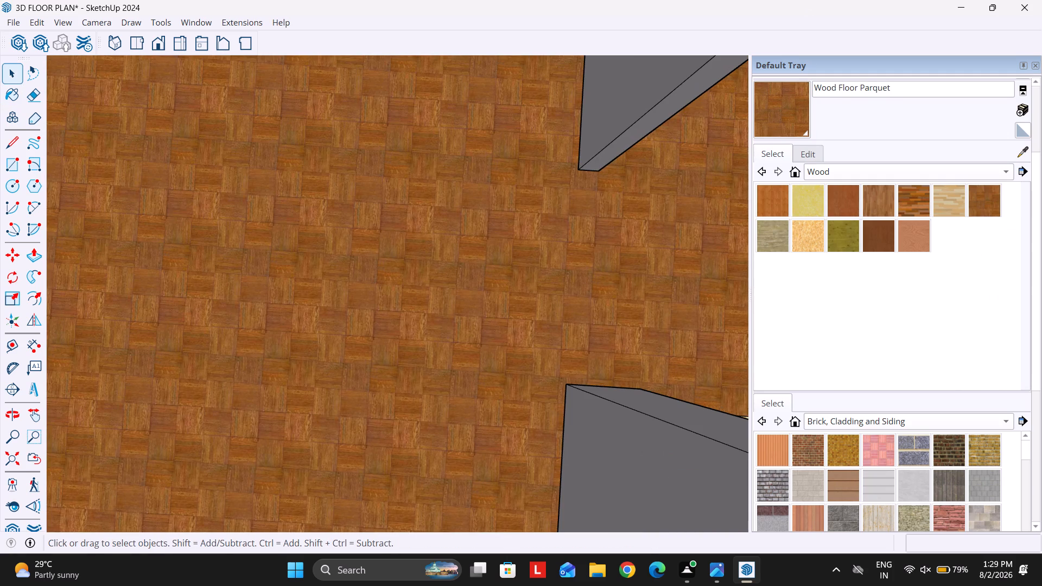
left_click(777, 155)
left_click(1024, 153)
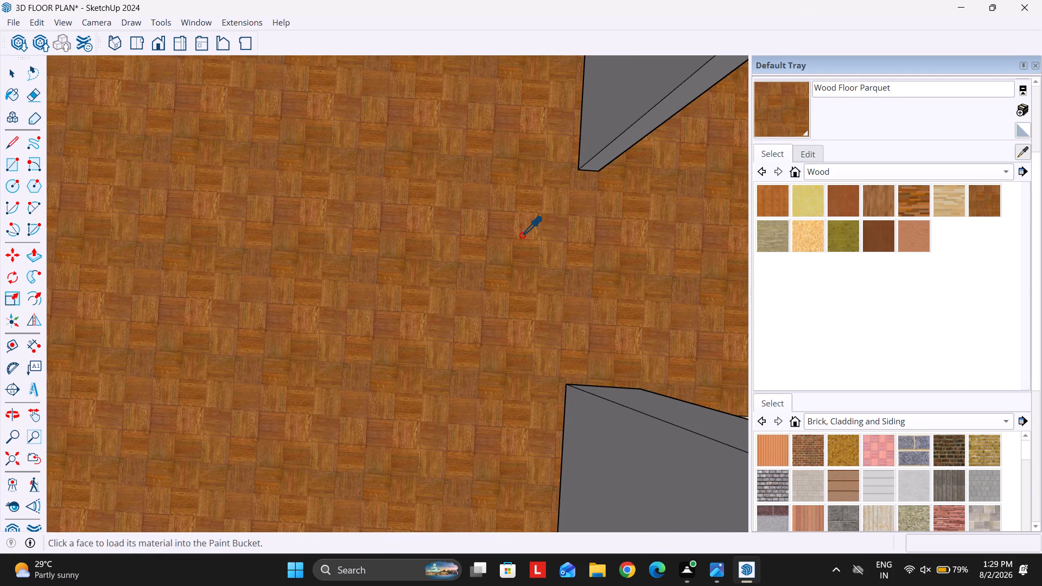
left_click(522, 235)
left_click(808, 151)
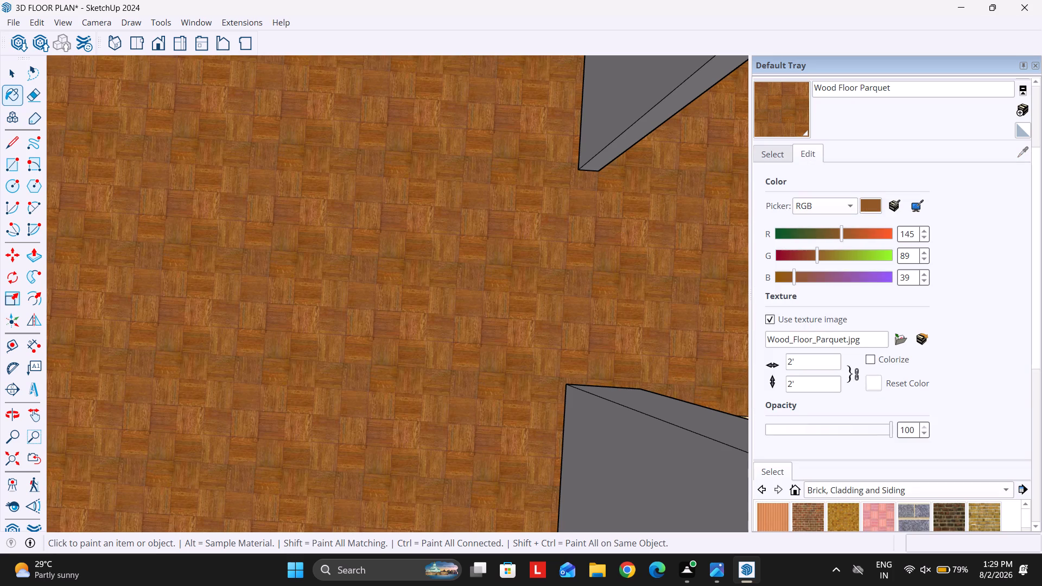
left_click_drag(807, 367, 741, 358)
type("3'")
key("Return")
scroll(279, 300, "down", 10)
key("Escape")
left_click(764, 155)
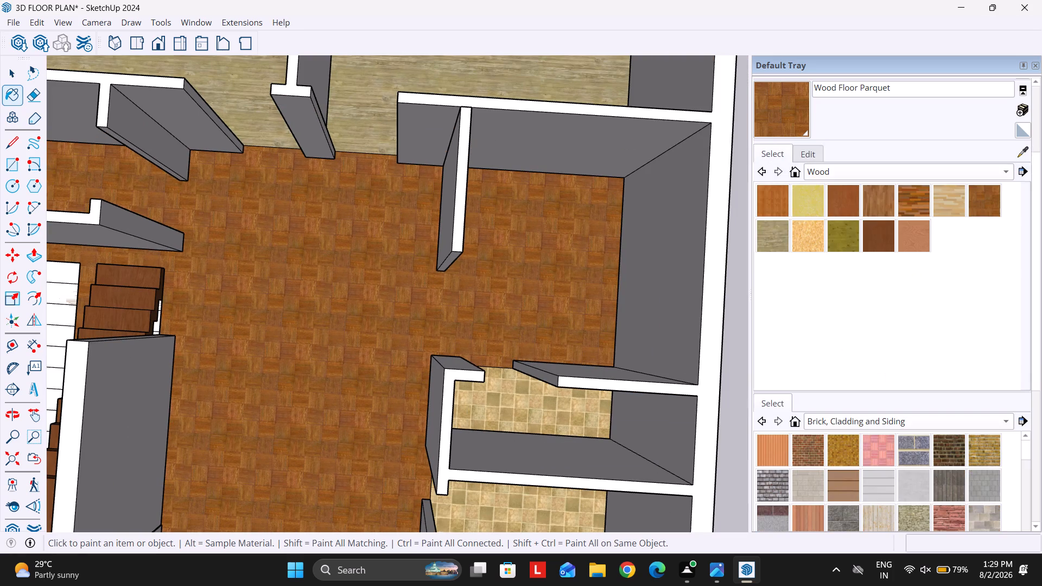
key("Escape")
scroll(647, 230, "down", 20)
scroll(647, 230, "down", 5)
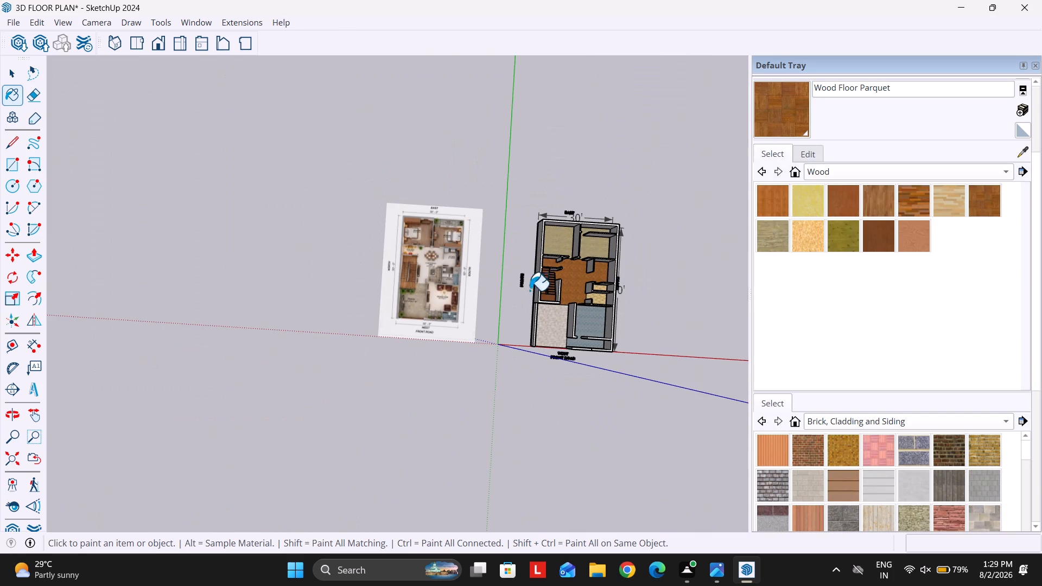
middle_click_drag(661, 332, 513, 260)
key("Escape")
key("Escape")
key("space")
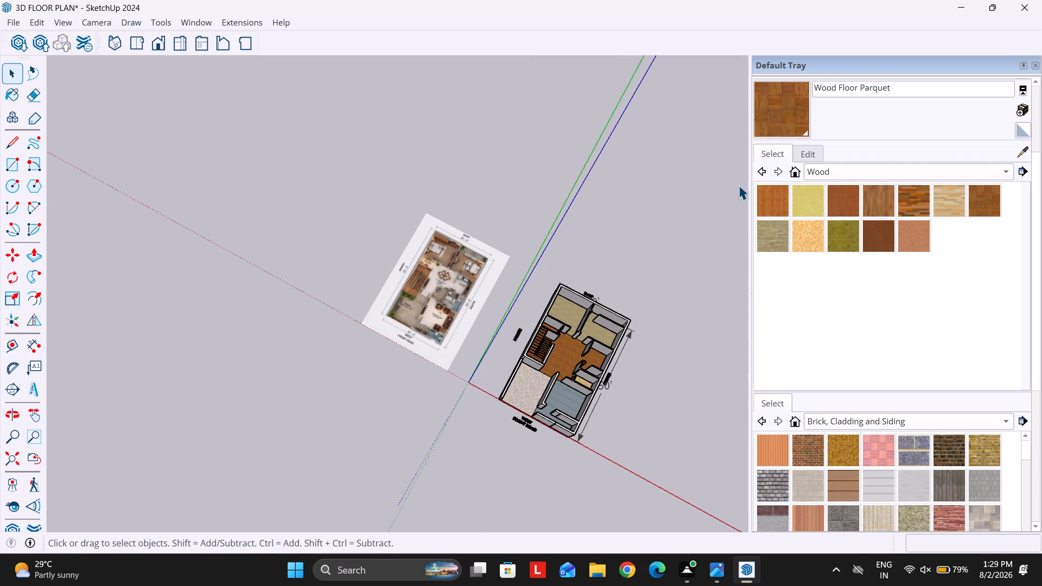
left_click(687, 188)
key("Escape")
Inside the wall group, draw a window rectangle on the south outer wall's face beside the drawing room.
scroll(236, 194, "down", 3)
scroll(499, 356, "up", 7)
scroll(285, 146, "down", 7)
scroll(443, 318, "up", 1)
middle_click_drag(427, 316, 321, 146)
scroll(319, 143, "down", 2)
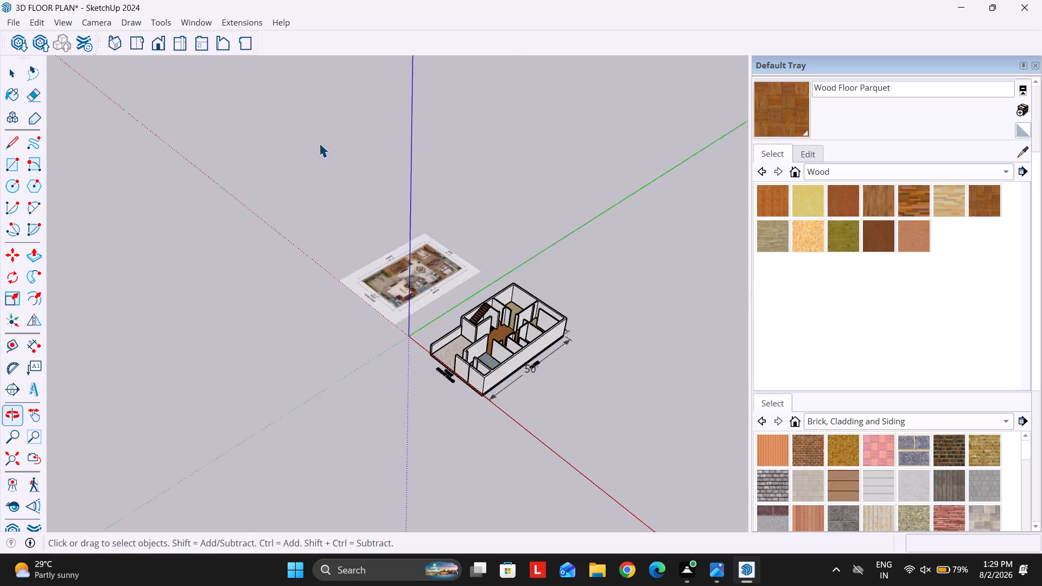
scroll(319, 143, "down", 1)
scroll(509, 391, "up", 20)
scroll(509, 391, "up", 1)
middle_click_drag(555, 280, 421, 256)
scroll(540, 218, "down", 6)
scroll(227, 351, "up", 4)
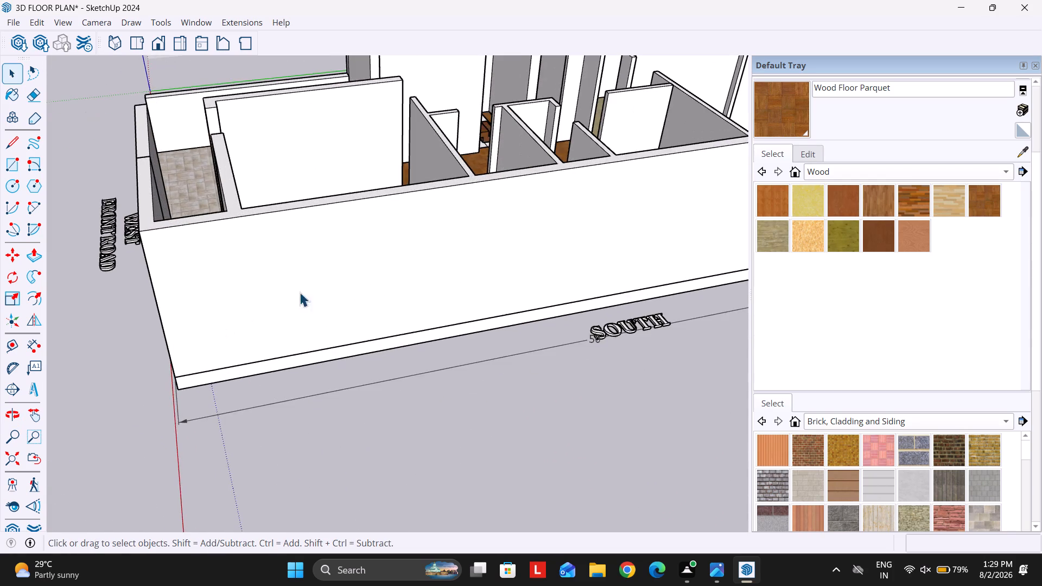
double_click(303, 269)
scroll(310, 271, "up", 3)
key("r")
left_click(313, 321)
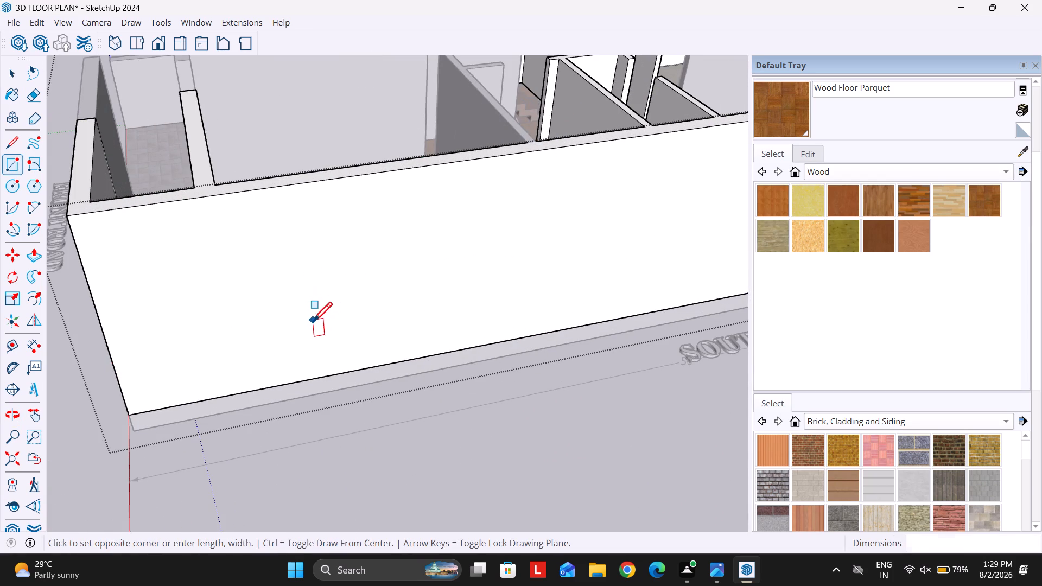
left_click(461, 215)
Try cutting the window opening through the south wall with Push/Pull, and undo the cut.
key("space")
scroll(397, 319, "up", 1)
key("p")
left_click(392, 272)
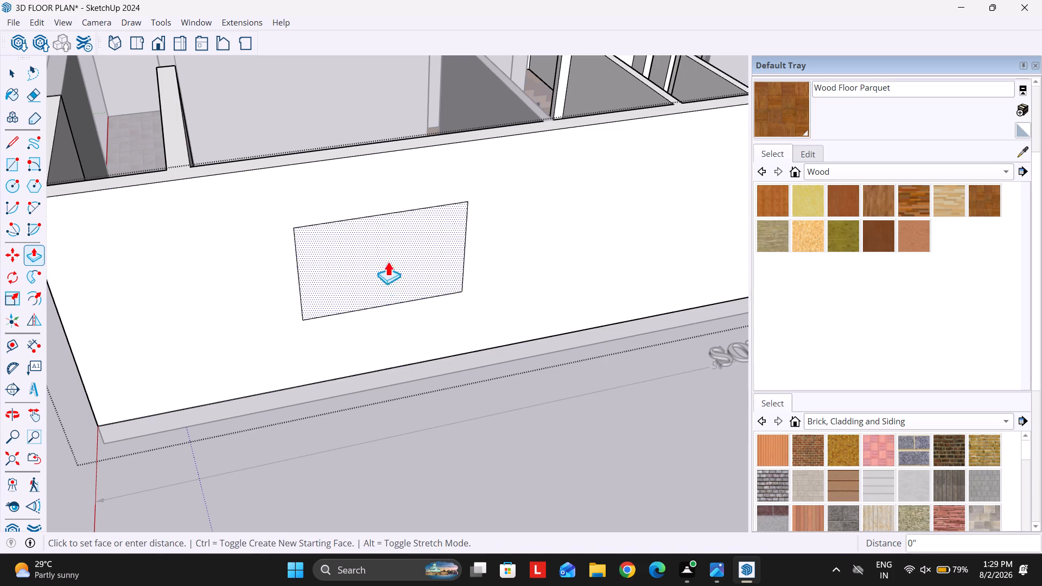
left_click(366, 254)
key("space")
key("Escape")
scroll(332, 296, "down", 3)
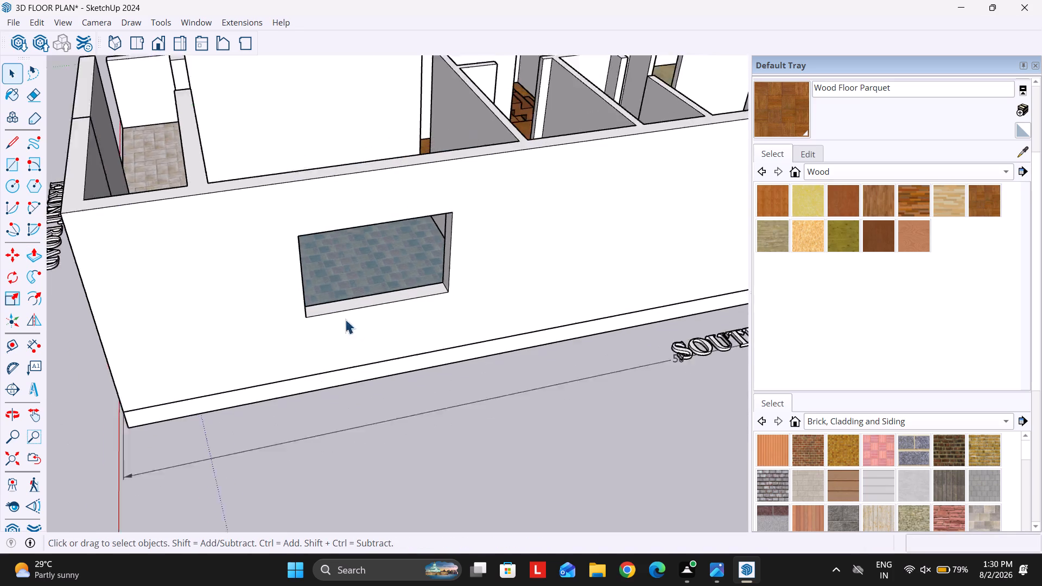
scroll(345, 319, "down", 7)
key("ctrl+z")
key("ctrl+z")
Copy the window rectangle with its edges about 29' 10" along the south wall towards its east end.
scroll(351, 307, "up", 3)
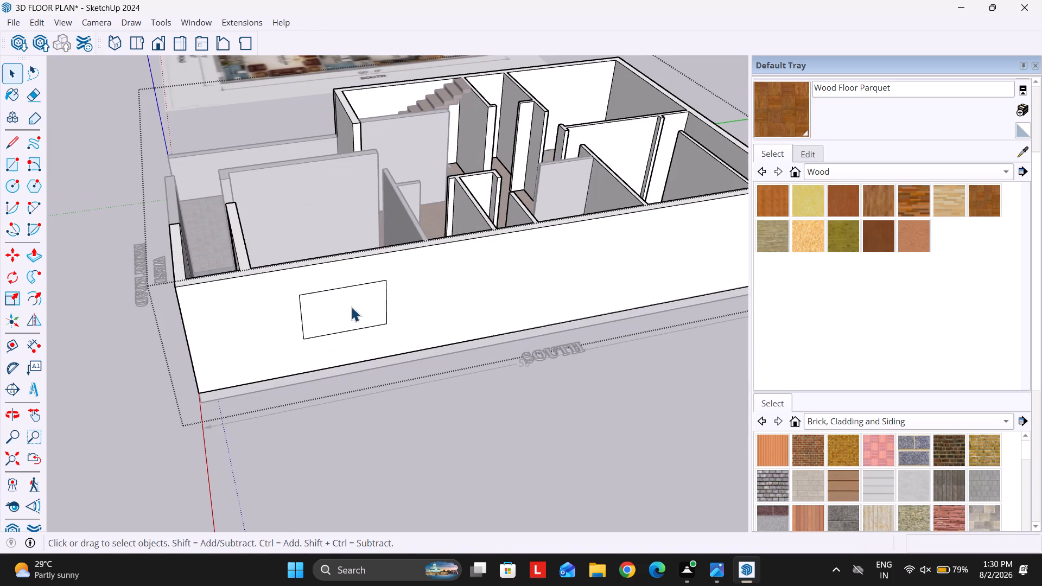
double_click(351, 307)
key("m")
left_click(385, 323)
scroll(303, 364, "down", 4, "ctrl")
key("Right")
scroll(601, 290, "up", 5)
middle_click_drag(592, 289, 450, 272)
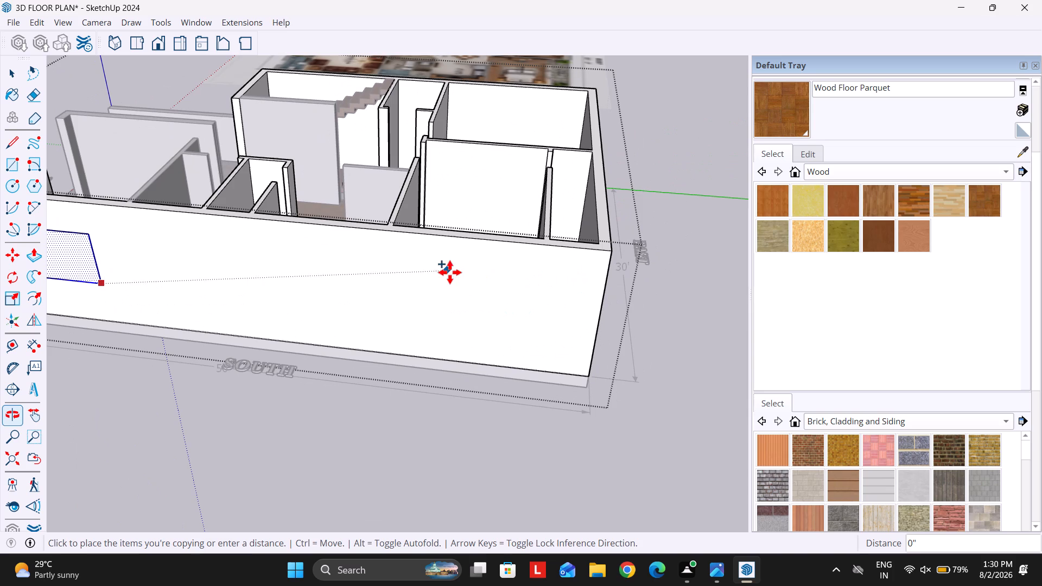
key("Right")
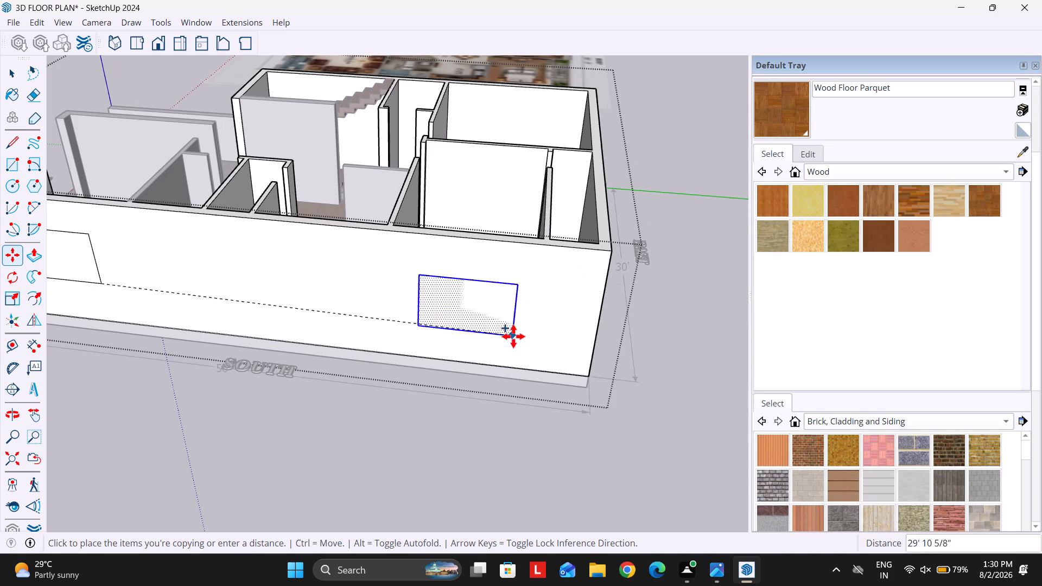
key("Left")
left_click(510, 335)
scroll(494, 348, "down", 4)
middle_click_drag(512, 358, 296, 340)
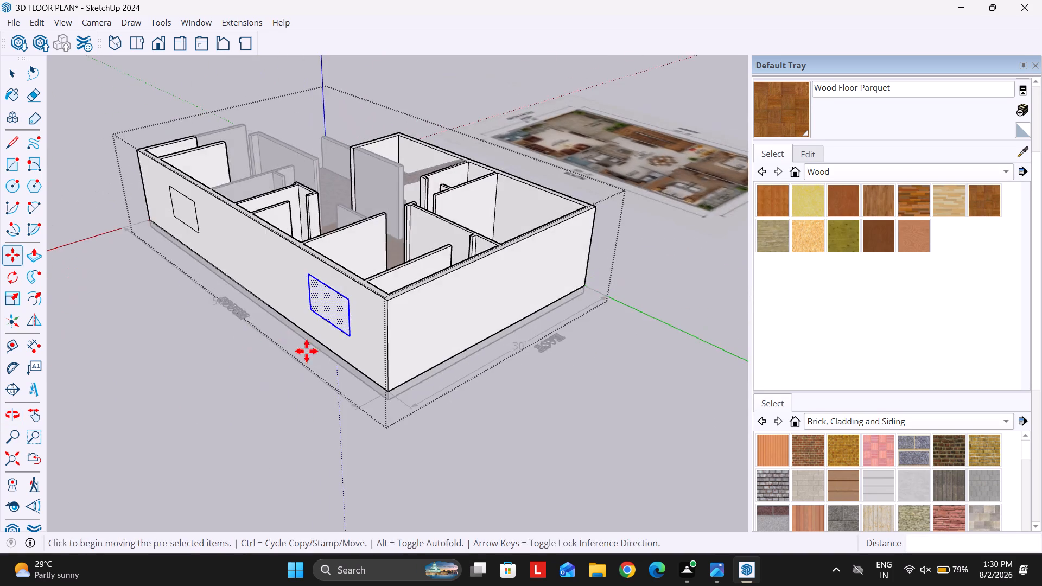
Draw a window rectangle on the north outer wall's face near its east end.
scroll(338, 361, "down", 2)
middle_click_drag(476, 341, 404, 341)
scroll(508, 300, "up", 5)
key("r")
middle_click_drag(462, 328, 350, 330)
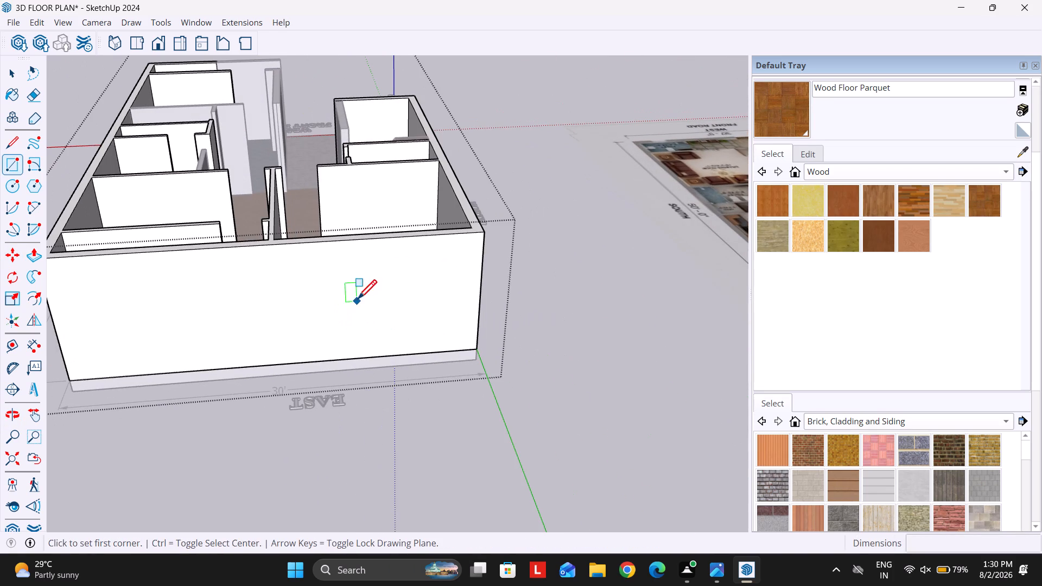
middle_click_drag(492, 300, 60, 315)
scroll(60, 315, "up", 1)
scroll(200, 181, "up", 3)
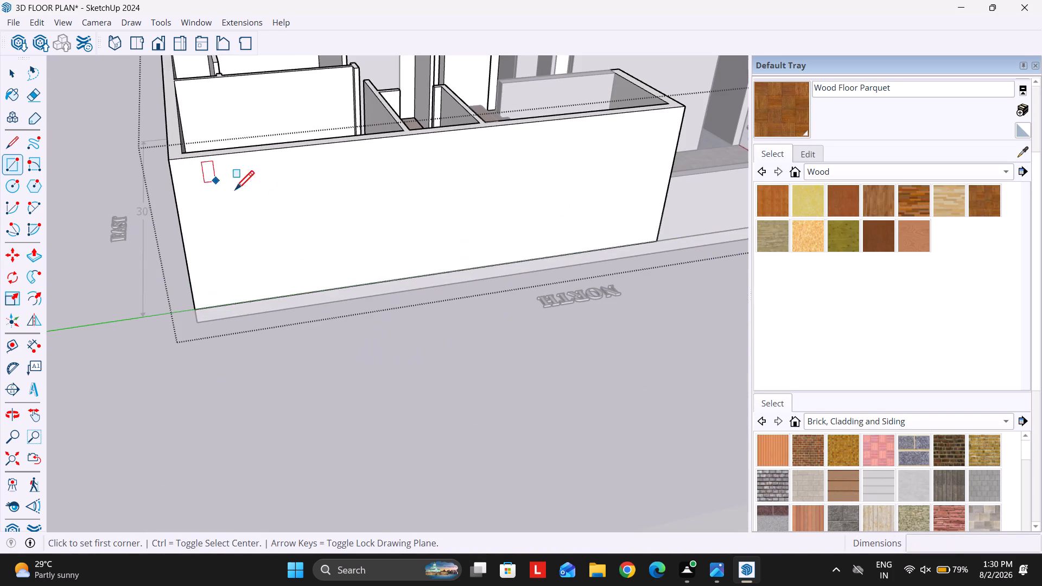
left_click(260, 201)
left_click(366, 248)
key("space")
Push the north wall's window rectangle 9" inward to cut an opening through the wall.
middle_click_drag(329, 257, 408, 299)
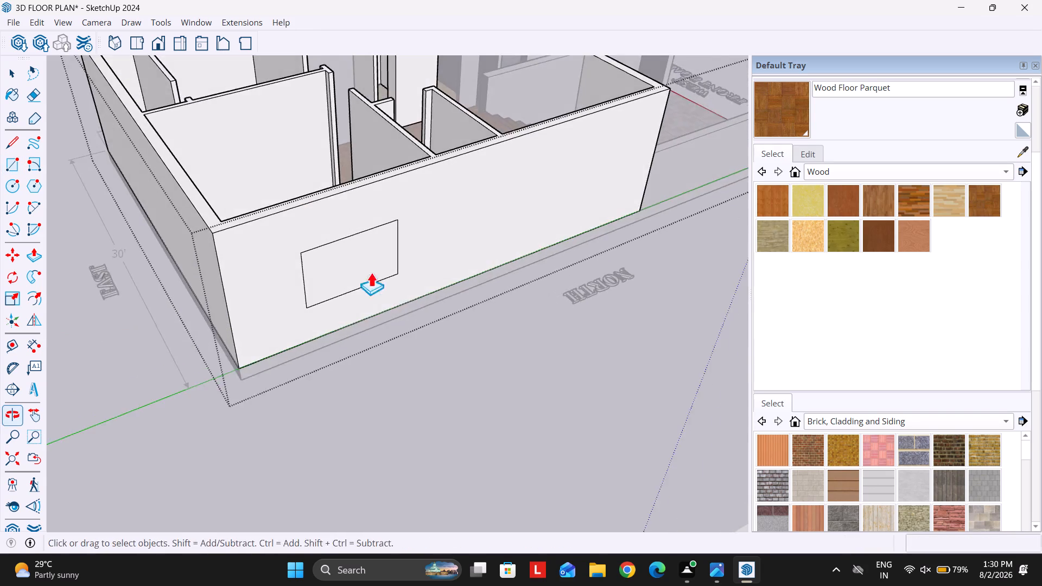
key("p")
scroll(355, 240, "up", 3)
key("Escape")
left_click(382, 286)
left_click(335, 261)
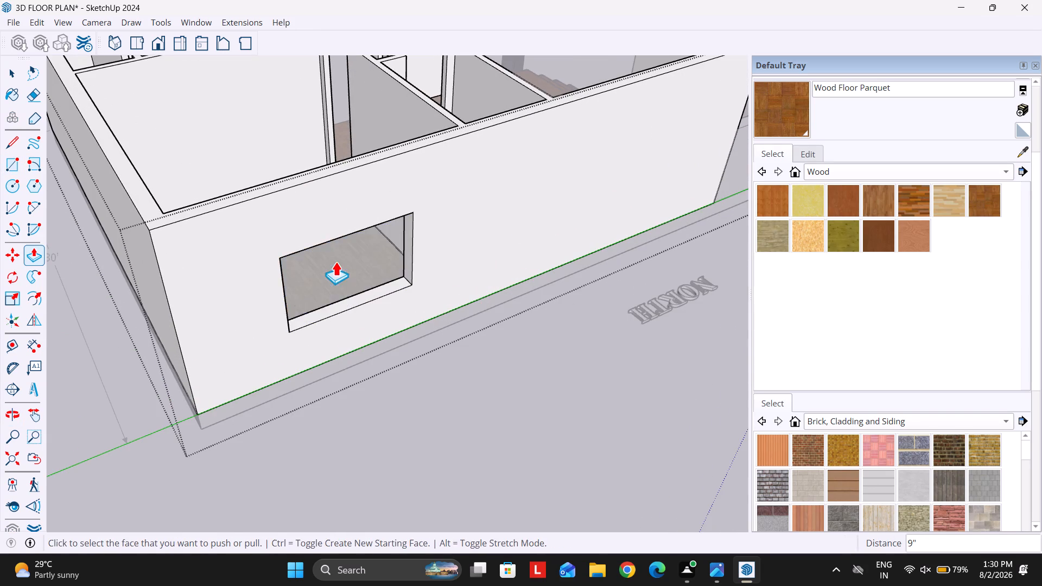
Cut both large window rectangles through the south wall by repeating the last Push/Pull distance.
scroll(488, 315, "down", 6)
middle_click_drag(233, 339, 862, 311)
middle_click_drag(387, 341, 578, 321)
double_click(510, 312)
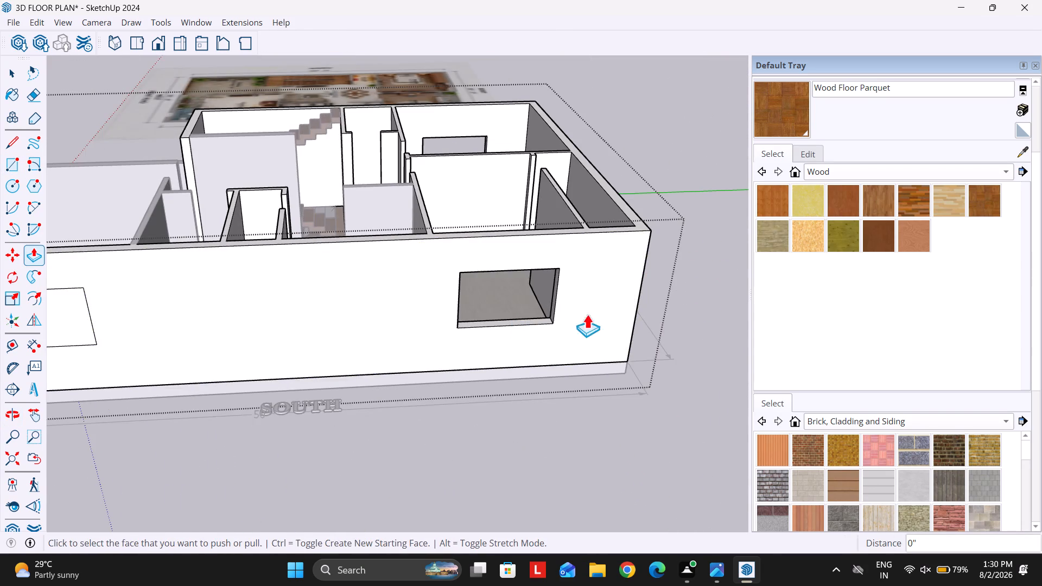
scroll(591, 313, "down", 4)
middle_click_drag(329, 351, 429, 340)
double_click(286, 334)
key("space")
Draw a small window rectangle on the south wall's face between the two large window openings, nearer the west one.
scroll(411, 297, "up", 4)
middle_click_drag(389, 315, 292, 316)
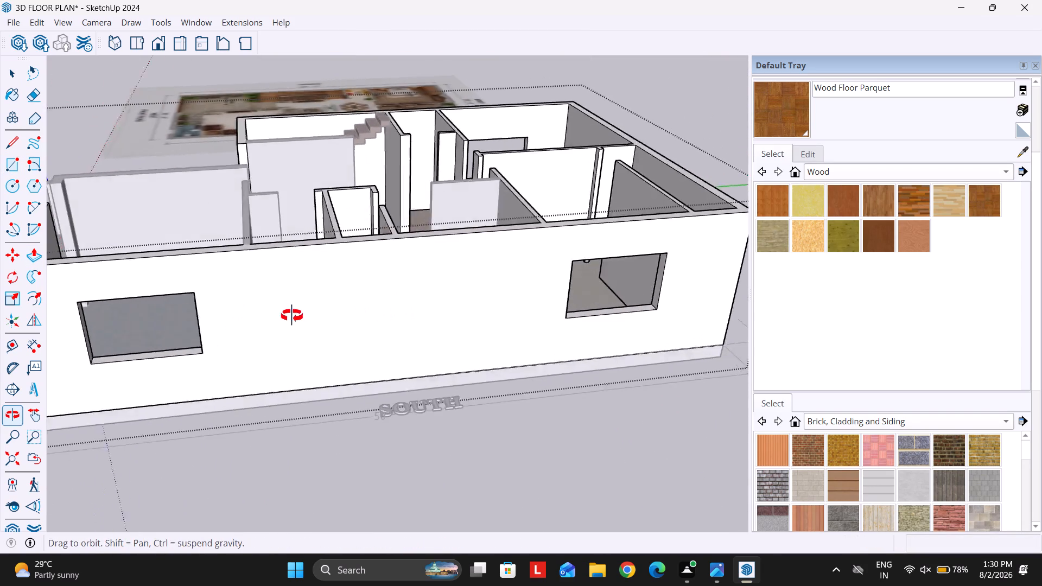
middle_click_drag(292, 316, 281, 316)
key("r")
scroll(258, 291, "up", 1)
left_click(225, 263)
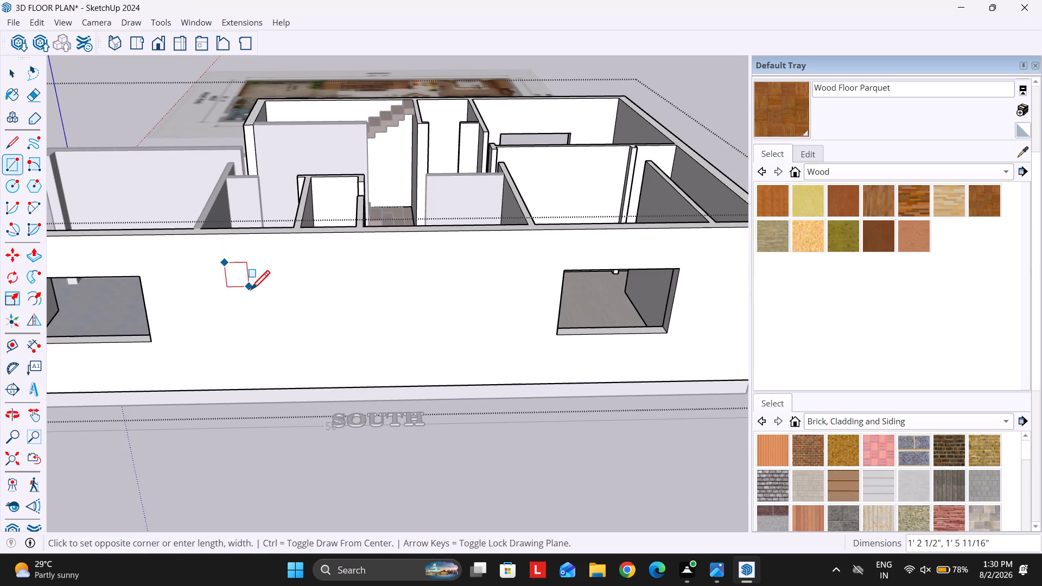
left_click(260, 292)
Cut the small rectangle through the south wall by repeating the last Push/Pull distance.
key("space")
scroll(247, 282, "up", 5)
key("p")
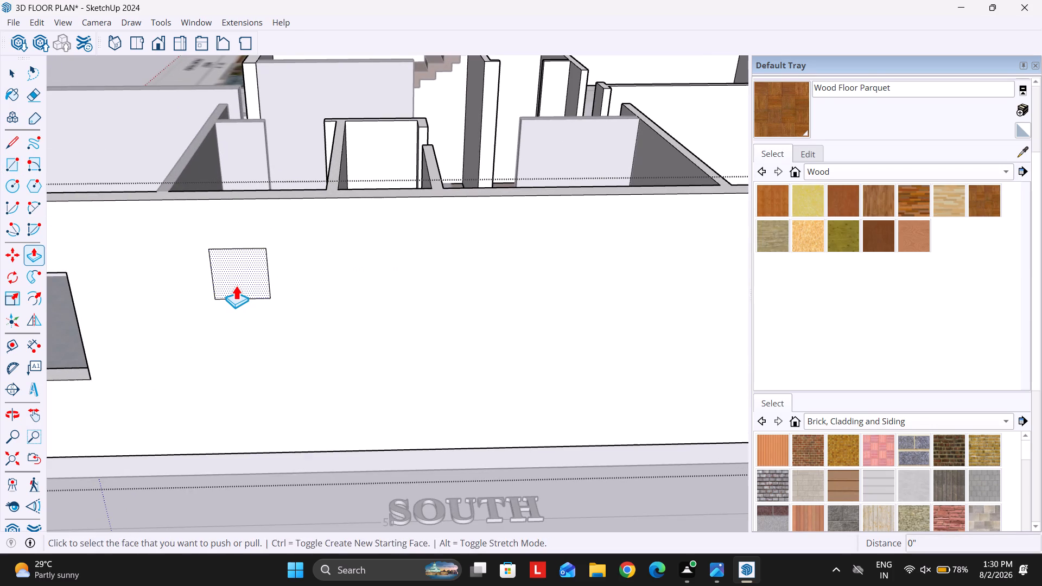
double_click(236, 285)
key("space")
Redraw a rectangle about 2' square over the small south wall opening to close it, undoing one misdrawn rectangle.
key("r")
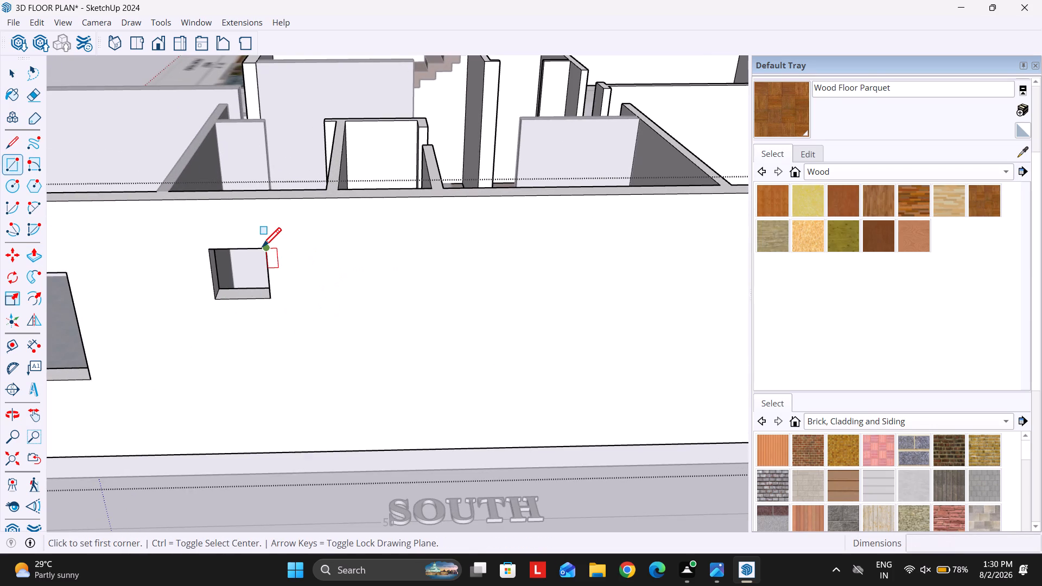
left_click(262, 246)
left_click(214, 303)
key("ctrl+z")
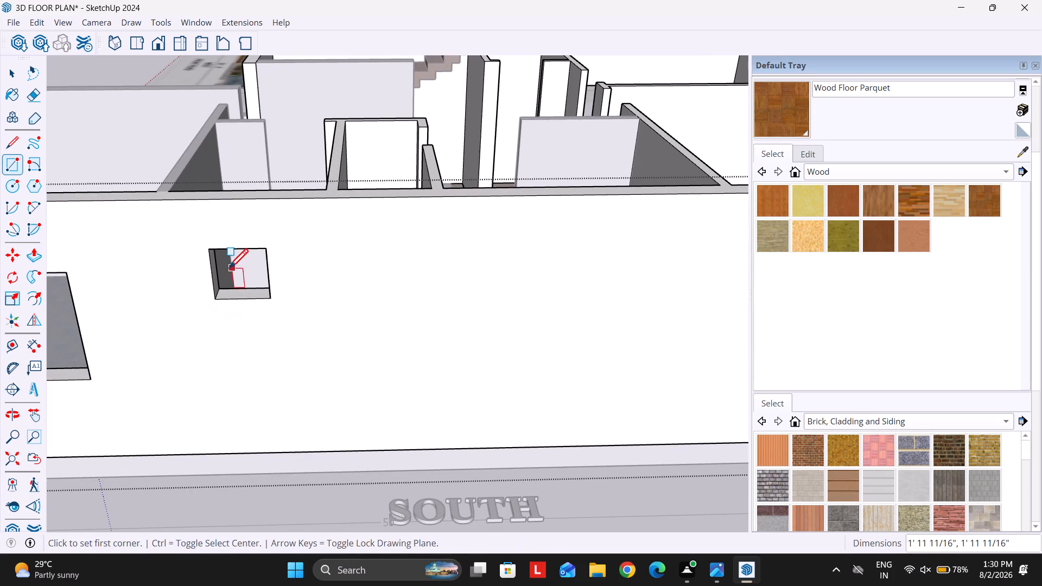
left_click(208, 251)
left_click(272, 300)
Copy the small window rectangle with its edges along the south wall towards the east.
key("space")
double_click(247, 277)
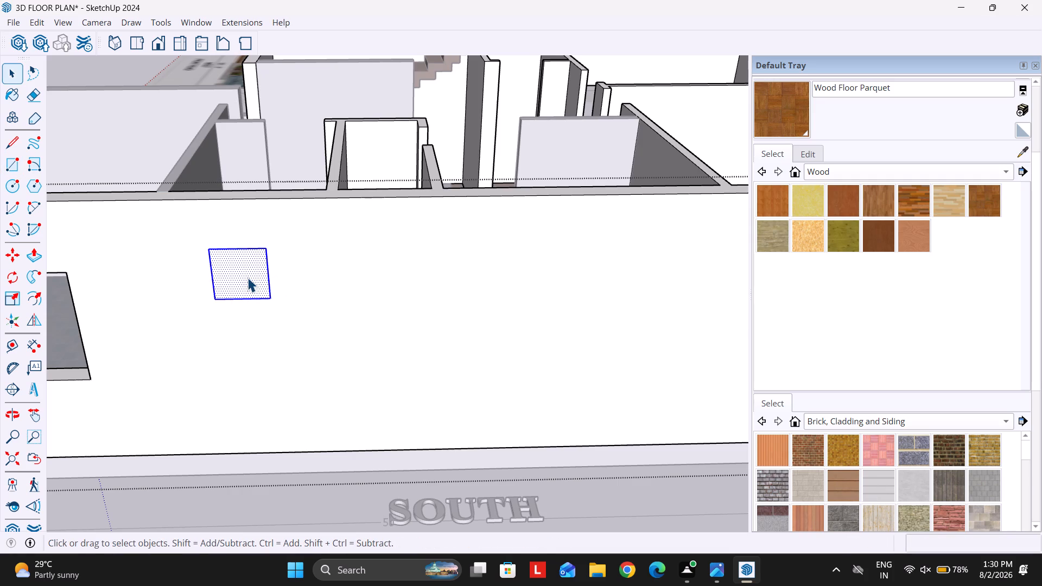
key("m")
left_click(261, 248)
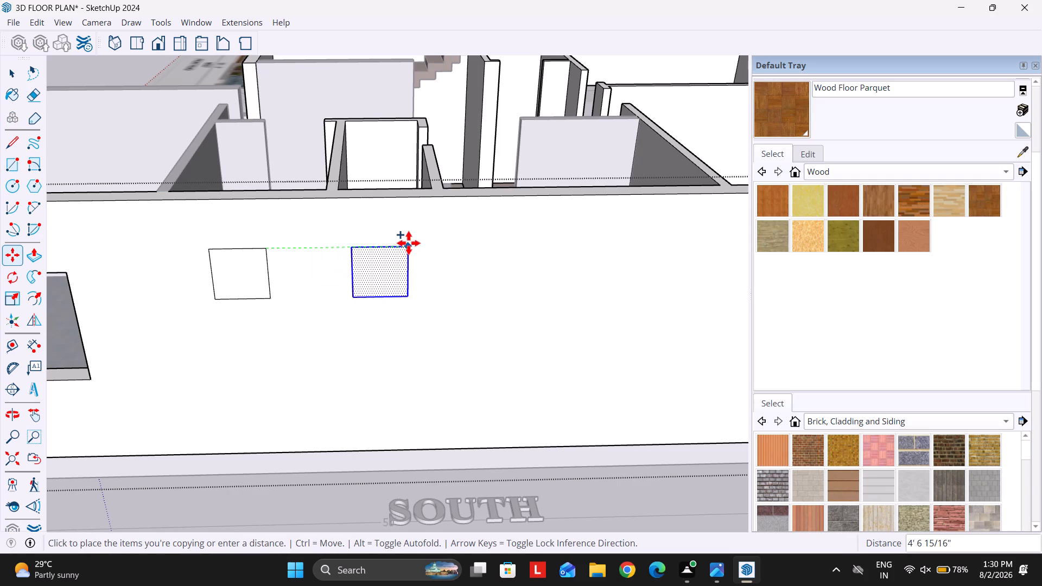
left_click(419, 244)
Cut both small window rectangles through the south wall by repeating the last Push/Pull distance.
key("space")
key("p")
double_click(392, 281)
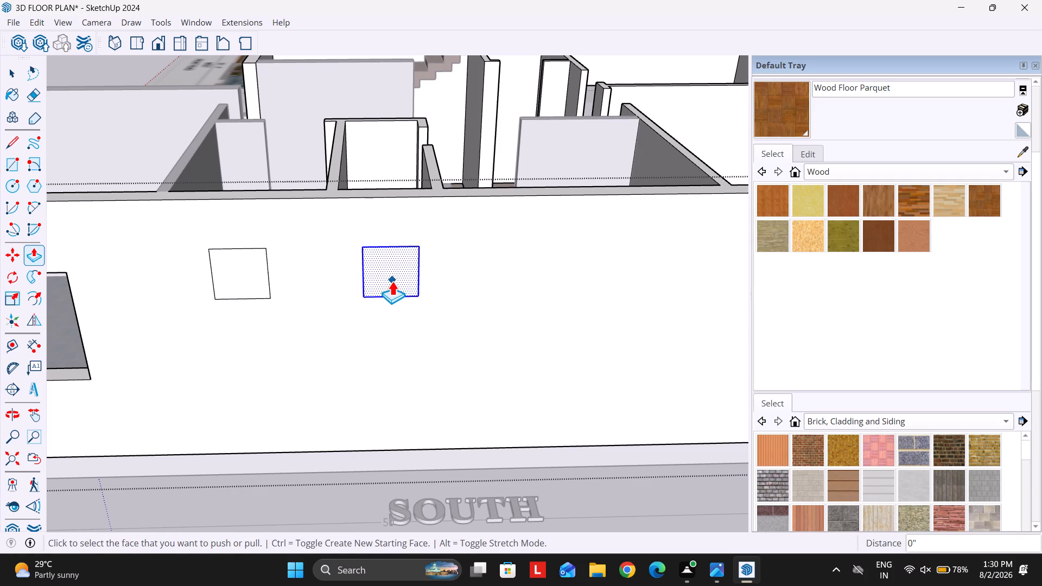
key("Escape")
double_click(253, 269)
key("Escape")
Draw a small window rectangle on the west front wall's face at the house's south-west corner.
scroll(418, 289, "down", 8)
middle_click_drag(292, 334, 525, 328)
scroll(461, 337, "up", 1)
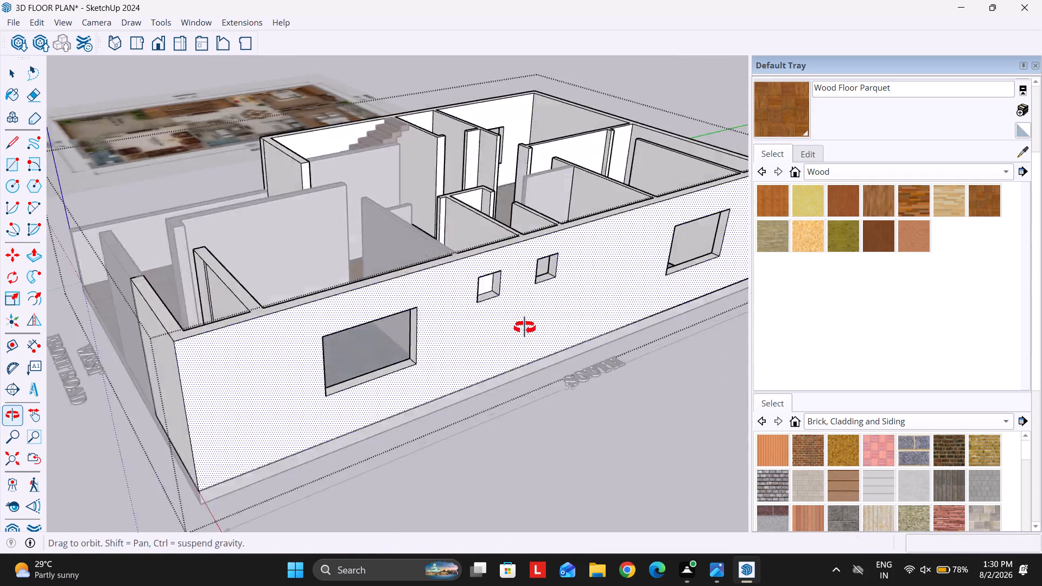
middle_click_drag(525, 328, 558, 321)
scroll(555, 296, "down", 4)
middle_click_drag(377, 367, 418, 372)
scroll(439, 334, "up", 3)
key("r")
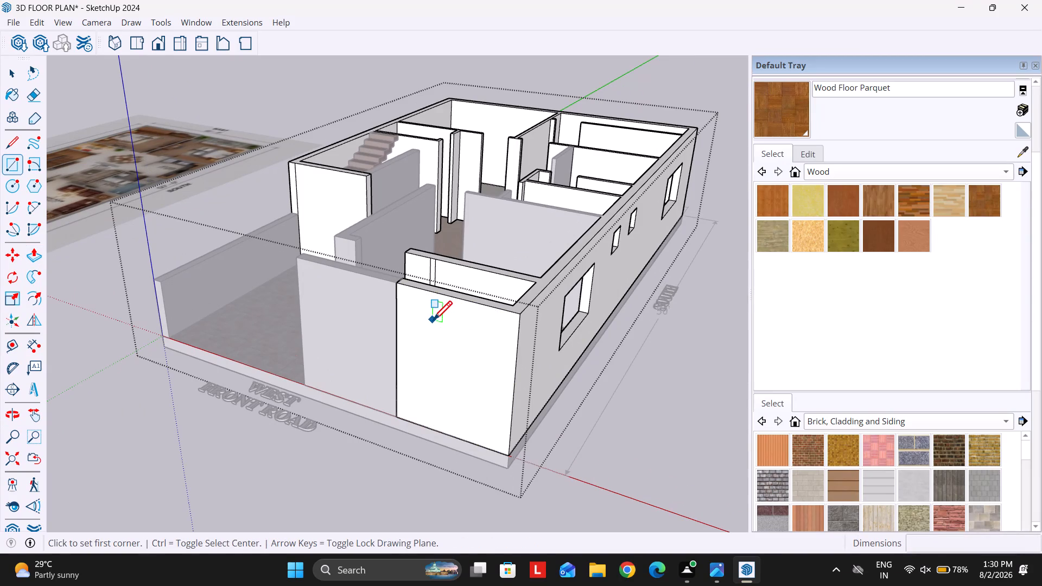
left_click(434, 326)
left_click(464, 361)
key("space")
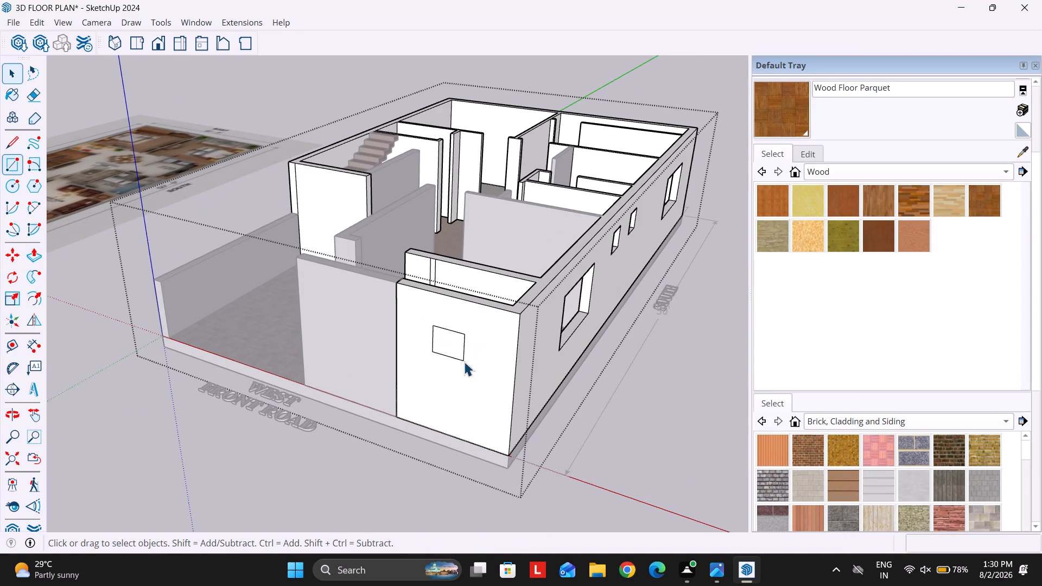
Cut the small west wall rectangle through the wall by repeating the last Push/Pull distance, and leave the wall group.
scroll(463, 355, "up", 5)
key("p")
double_click(436, 348)
scroll(436, 367, "down", 9)
key("Escape")
key("space")
middle_click_drag(386, 378, 465, 441)
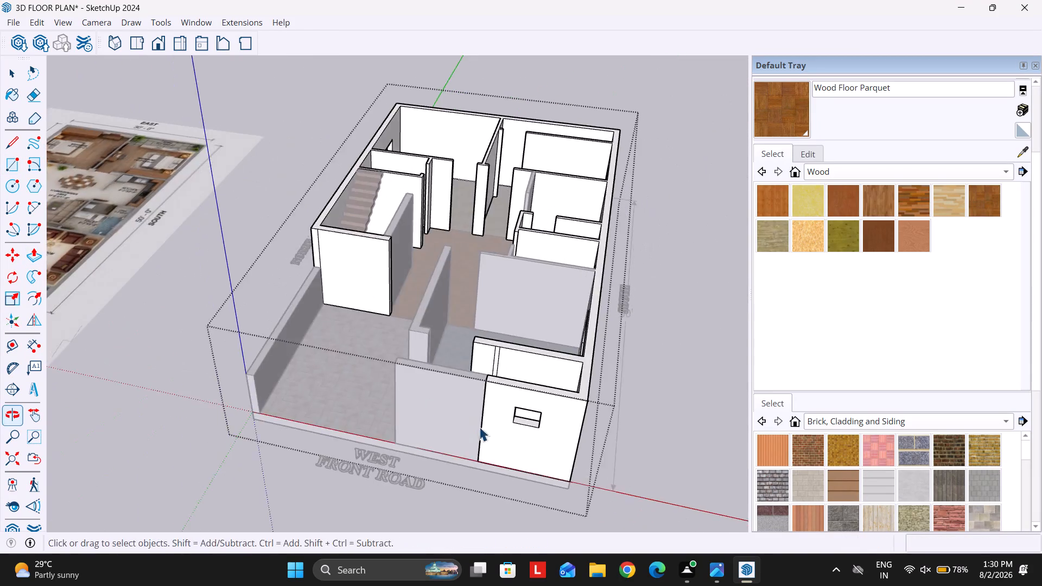
key("Escape")
middle_click_drag(367, 377, 414, 383)
scroll(420, 383, "down", 6)
key("Escape")
Inside the wall group, copy the top end edge of the front wall beside the staircase 3' straight down.
middle_click_drag(336, 372, 496, 392)
middle_click_drag(250, 383, 361, 334)
scroll(346, 303, "up", 2)
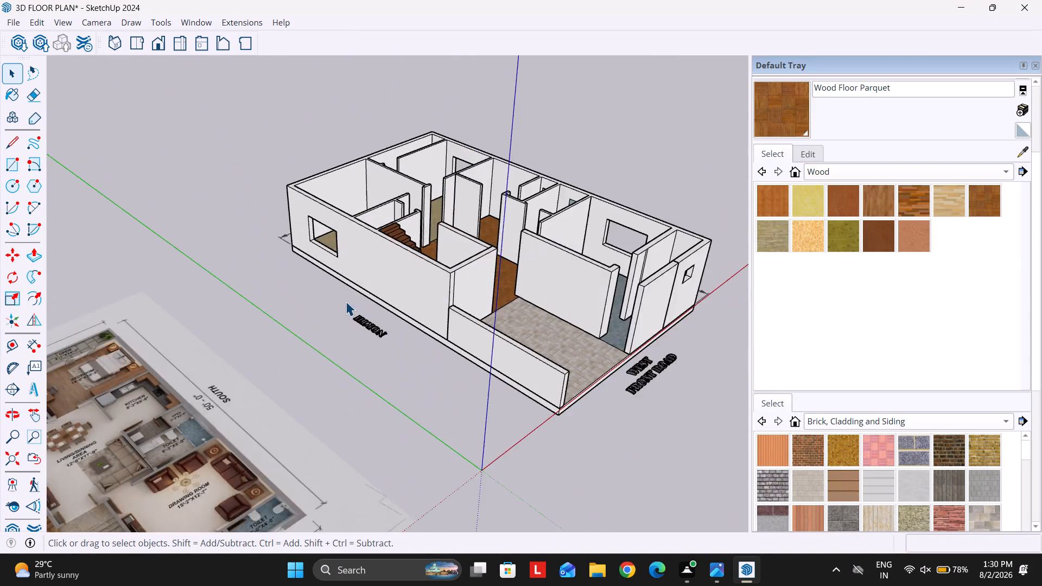
scroll(346, 301, "up", 5)
scroll(383, 295, "down", 4)
middle_click_drag(429, 335, 270, 330)
scroll(416, 356, "up", 3)
middle_click_drag(552, 340, 365, 361)
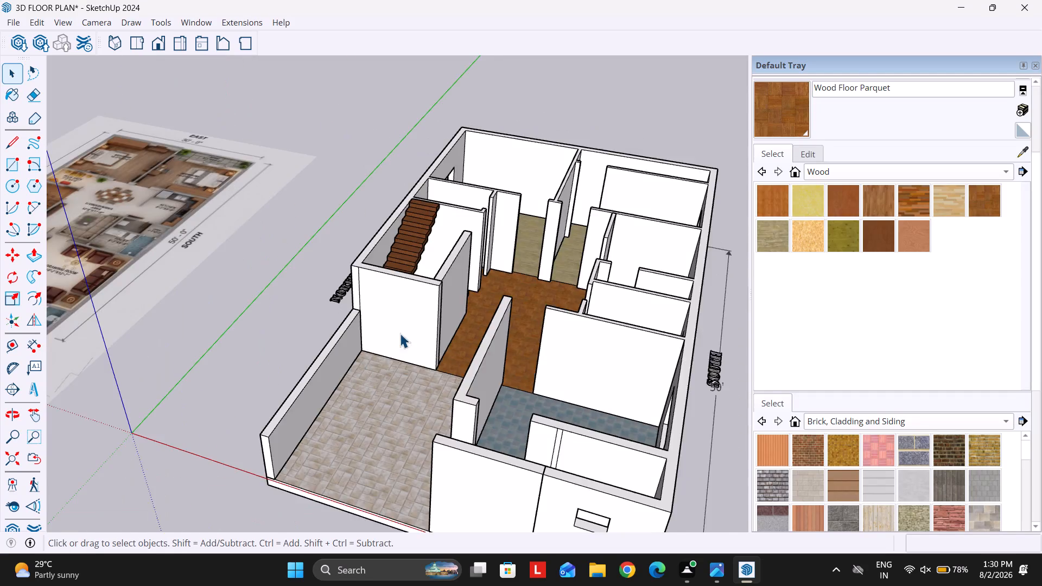
scroll(426, 316, "up", 3)
scroll(430, 314, "down", 5)
scroll(499, 305, "up", 10)
double_click(369, 291)
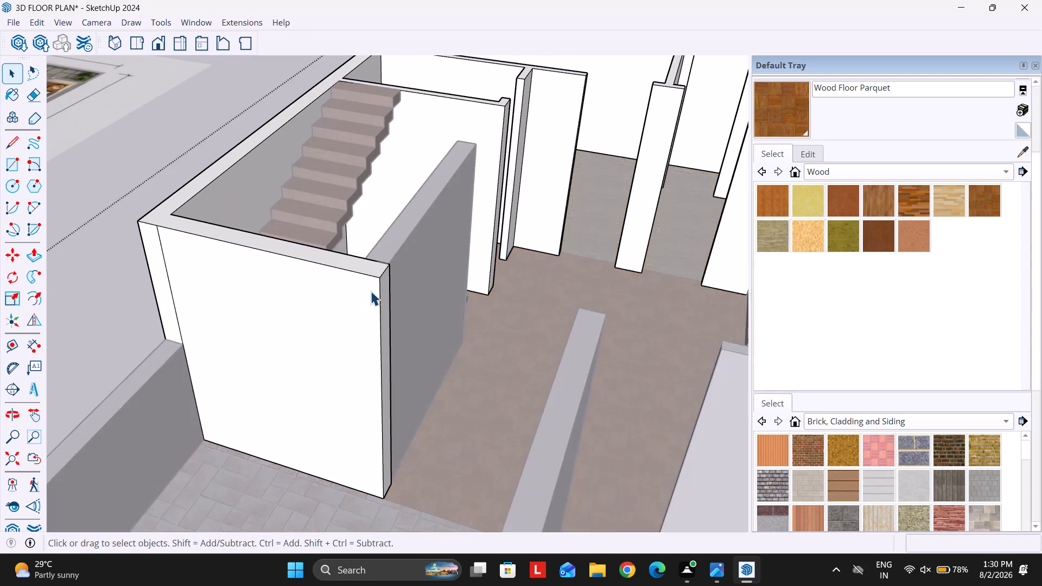
scroll(393, 293, "up", 4)
left_click(379, 259)
scroll(379, 259, "up", 4)
key("m")
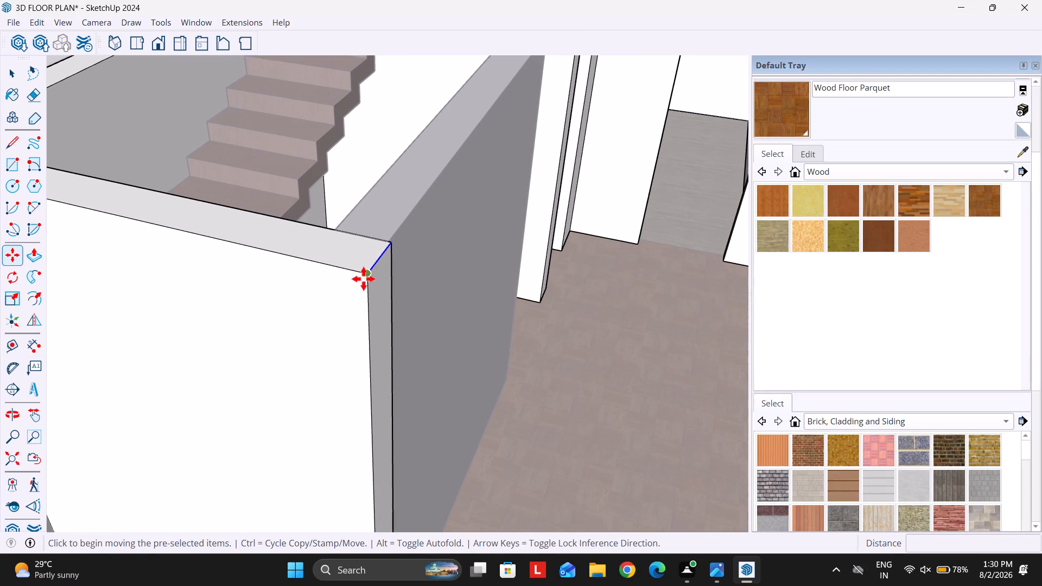
left_click(367, 278)
key("Up")
type("3'")
key("Return")
Push/Pull the upper 3' end face across the entrance gap to the opposite wall as a door header, and leave the group.
scroll(374, 341, "down", 1)
key("p")
left_click(378, 329)
scroll(360, 380, "down", 3)
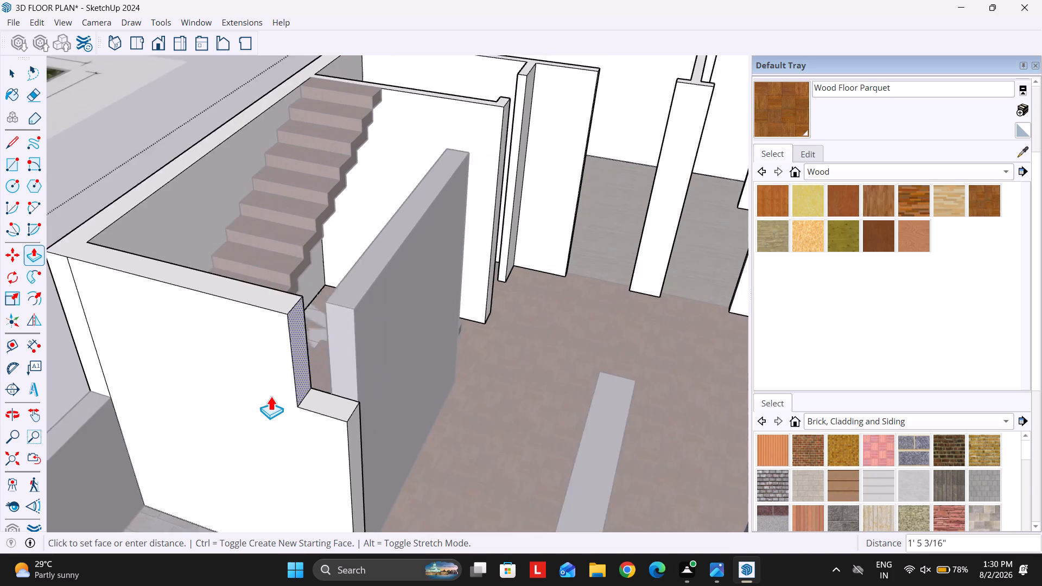
scroll(270, 396, "down", 4)
left_click(547, 381)
key("space")
scroll(390, 310, "down", 8)
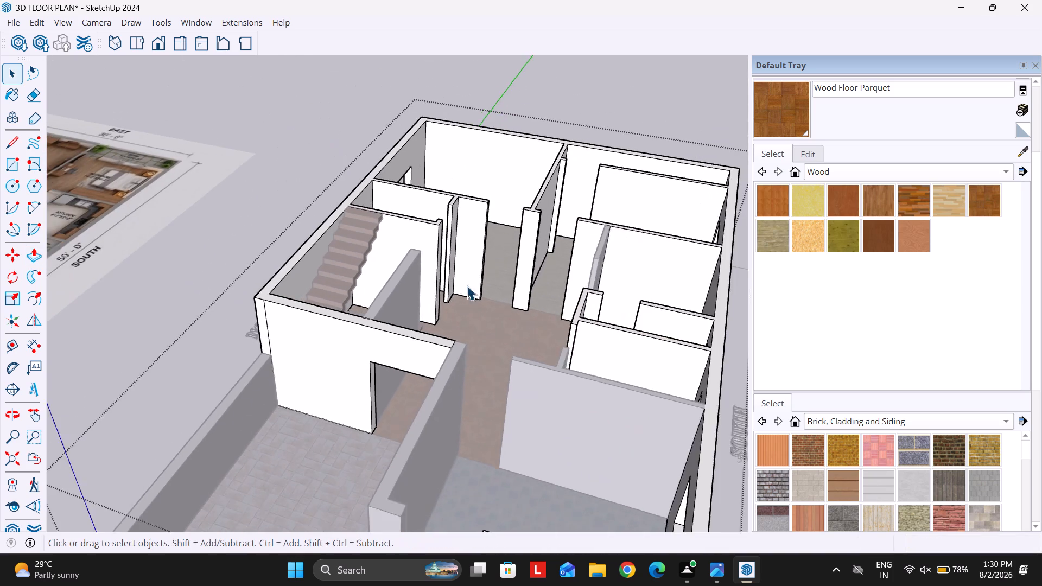
key("Escape")
scroll(490, 196, "up", 9)
key("Escape")
Inside the wall group, copy the wall's top end edge beside the north-east room's doorway 3' down.
middle_click_drag(494, 225, 428, 224)
double_click(316, 199)
scroll(326, 182, "up", 2)
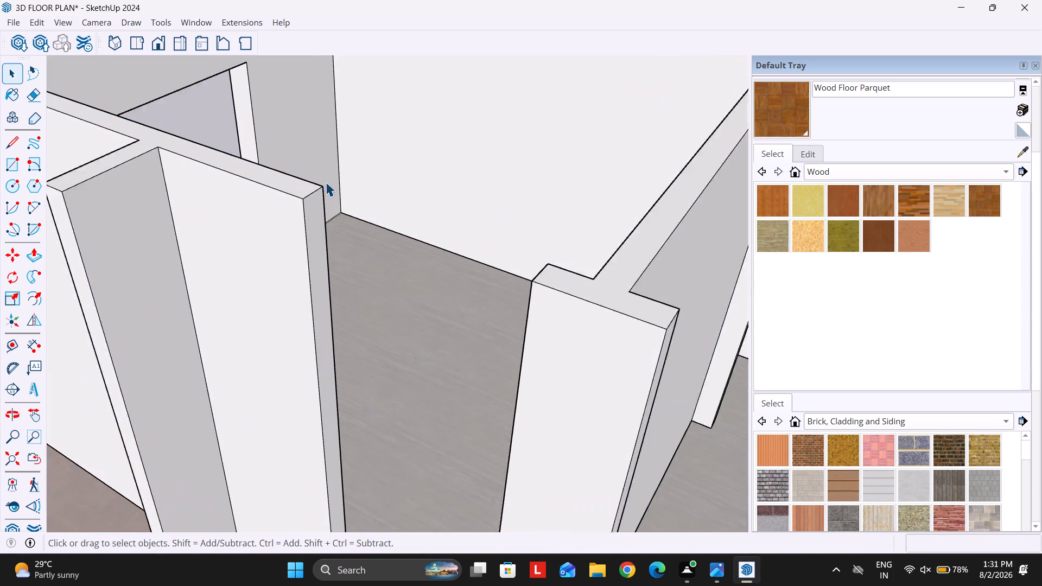
scroll(326, 182, "up", 1)
left_click(317, 196)
left_click(312, 196)
key("m")
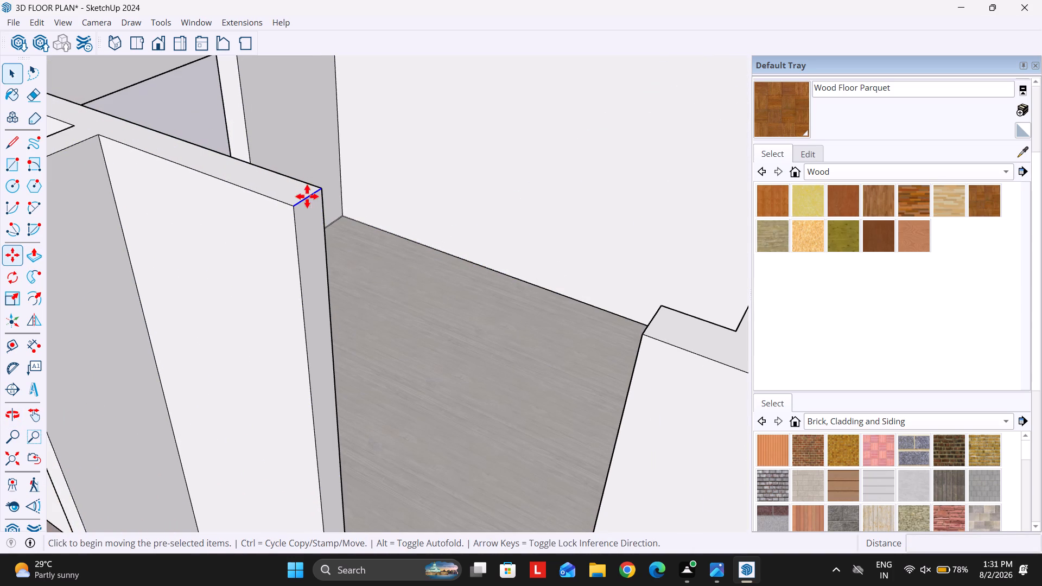
left_click(320, 189)
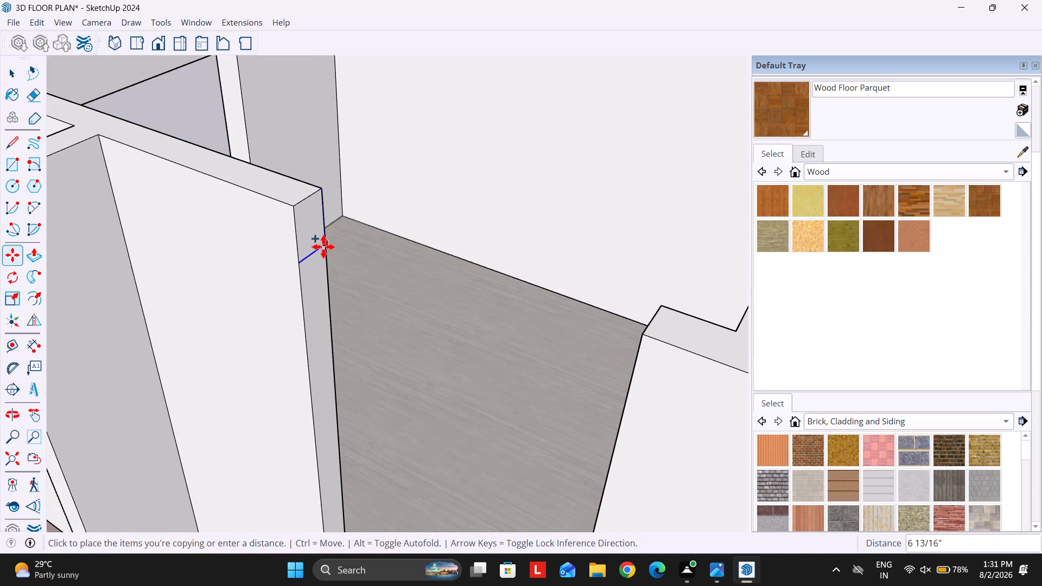
type("3'")
key("Return")
key("space")
Push/Pull the upper end face across the north-east room's doorway to the opposite wall as a door header.
key("p")
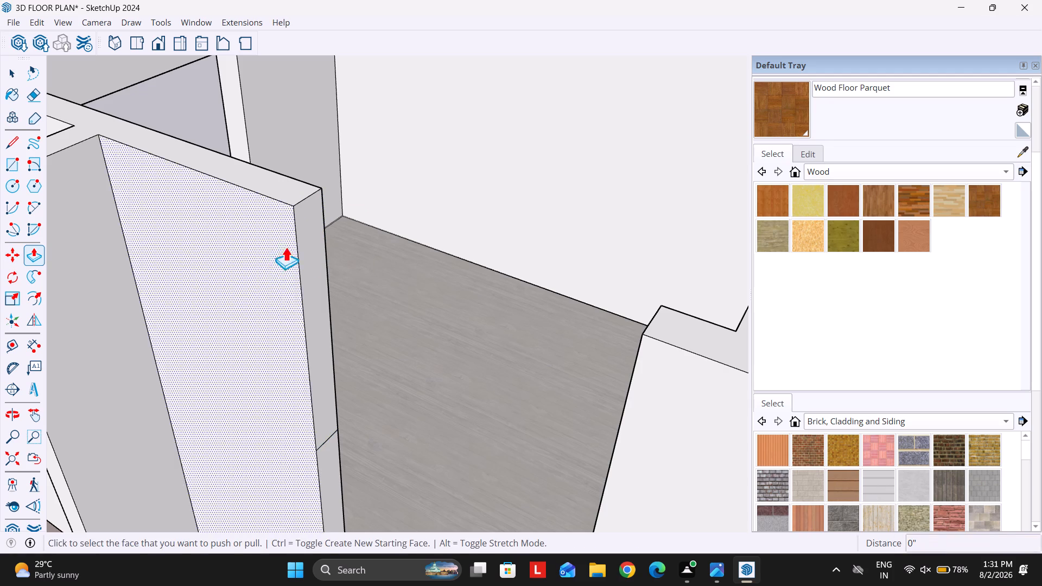
left_click(306, 246)
scroll(303, 245, "down", 4)
left_click(538, 307)
scroll(390, 260, "down", 10)
key("space")
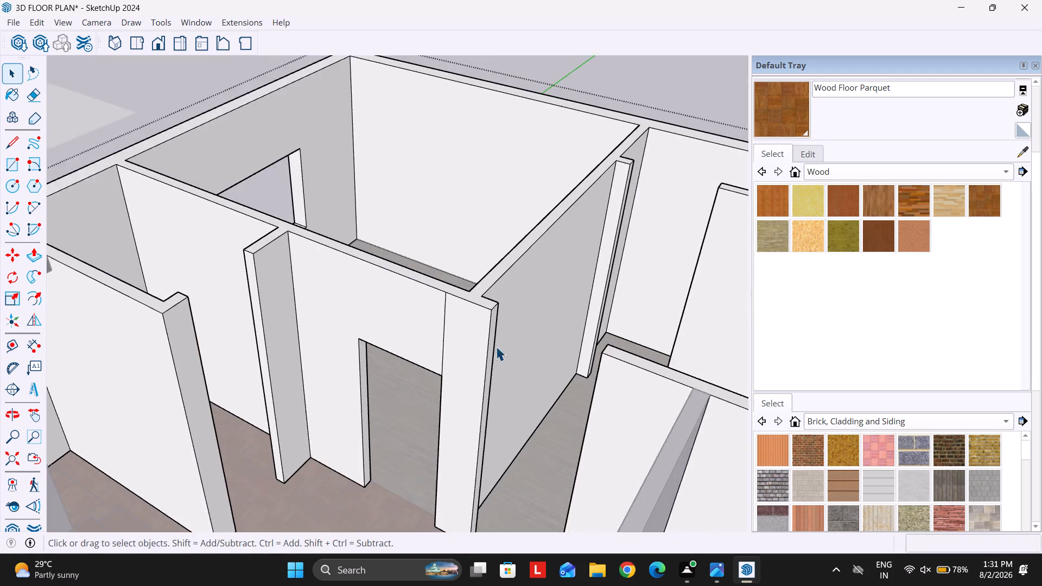
Copy the top end edge of the wall stub just south of the new header 3' down.
scroll(500, 347, "up", 6)
left_click(497, 289)
left_click(495, 289)
scroll(495, 289, "up", 3)
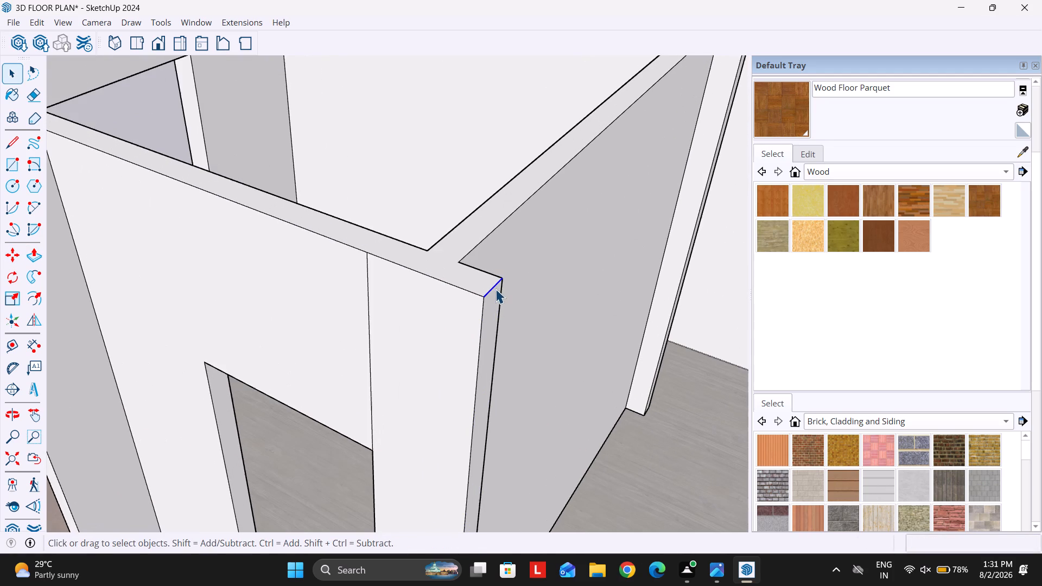
key("m")
left_click(493, 289)
type("3'")
key("Return")
Push/Pull the stub's upper end face south across the adjoining passage opening to the facing wall as a header.
scroll(399, 315, "down", 5)
key("space")
key("p")
left_click(452, 351)
scroll(414, 304, "down", 4)
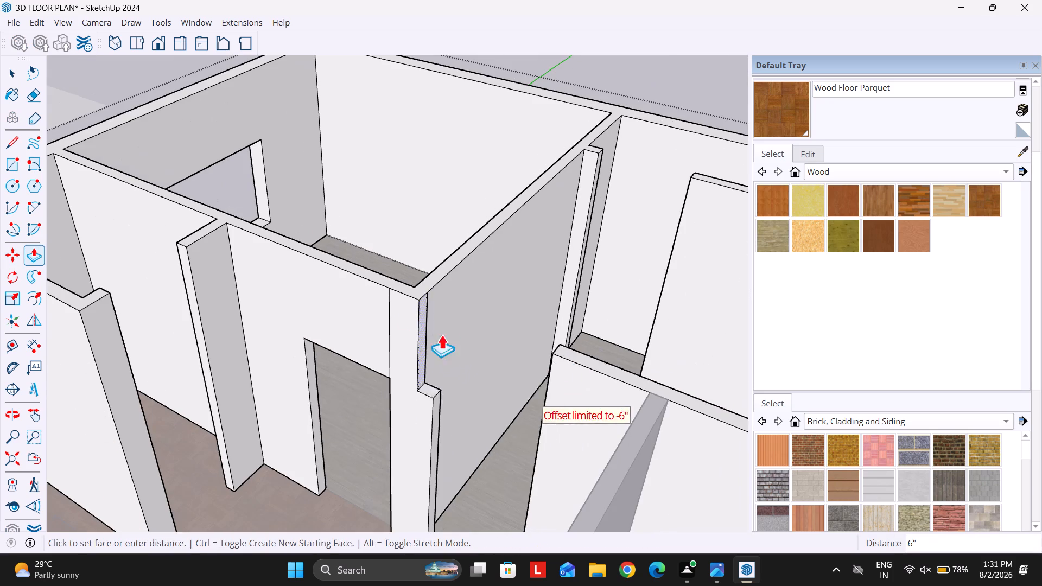
left_click(552, 352)
scroll(472, 266, "down", 10)
key("space")
Copy the top end edge of the stub near the east end of the north-east room's dividing wall 3' down.
scroll(560, 179, "up", 10)
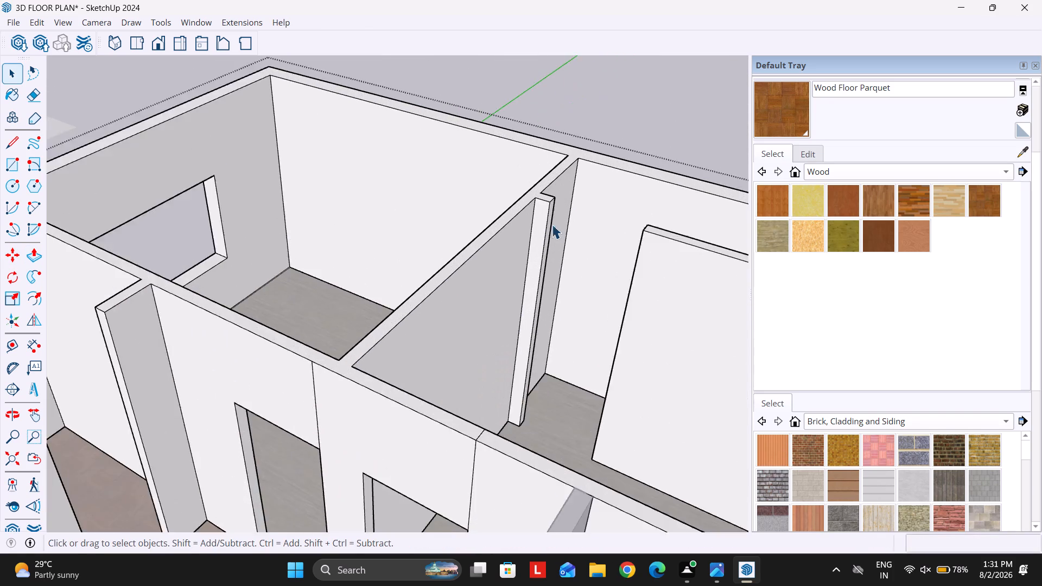
scroll(552, 224, "up", 9)
left_click(548, 204)
scroll(547, 209, "up", 4)
key("m")
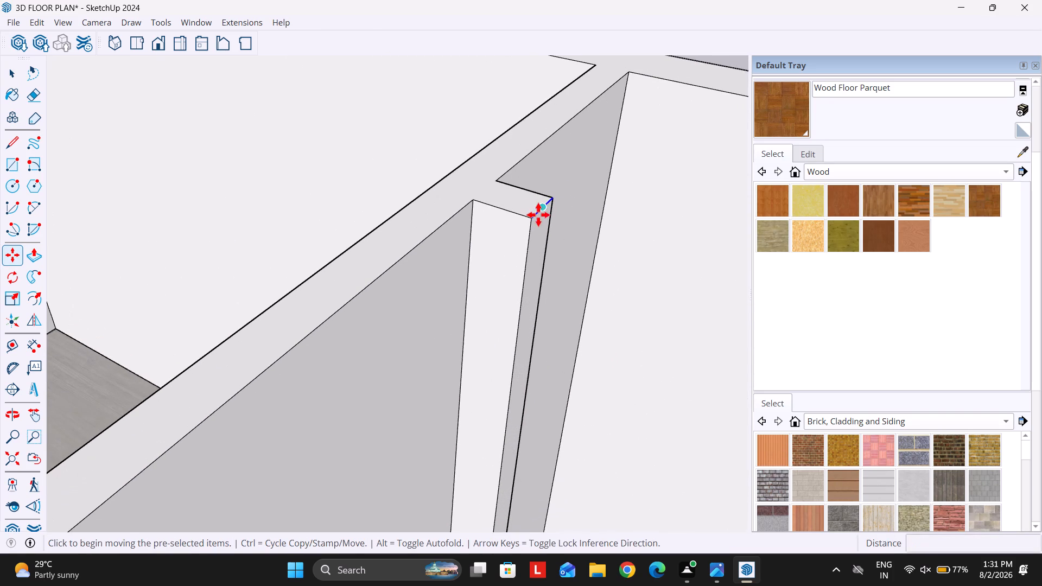
left_click(533, 222)
type("3'")
key("Return")
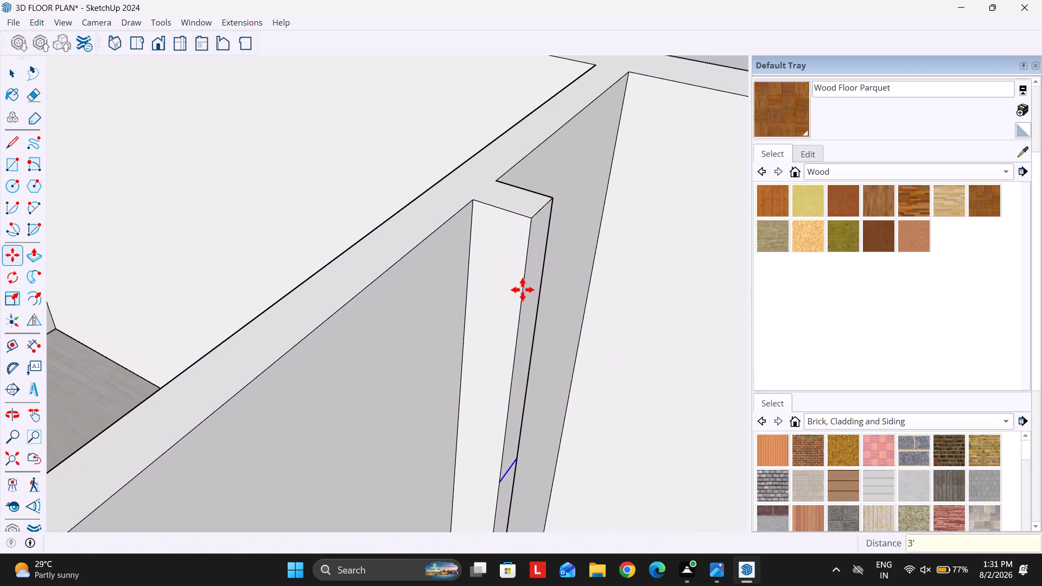
Push/Pull the stub's upper end face across the doorway to the facing wall as a header.
key("space")
key("p")
left_click(530, 275)
scroll(404, 264, "down", 6)
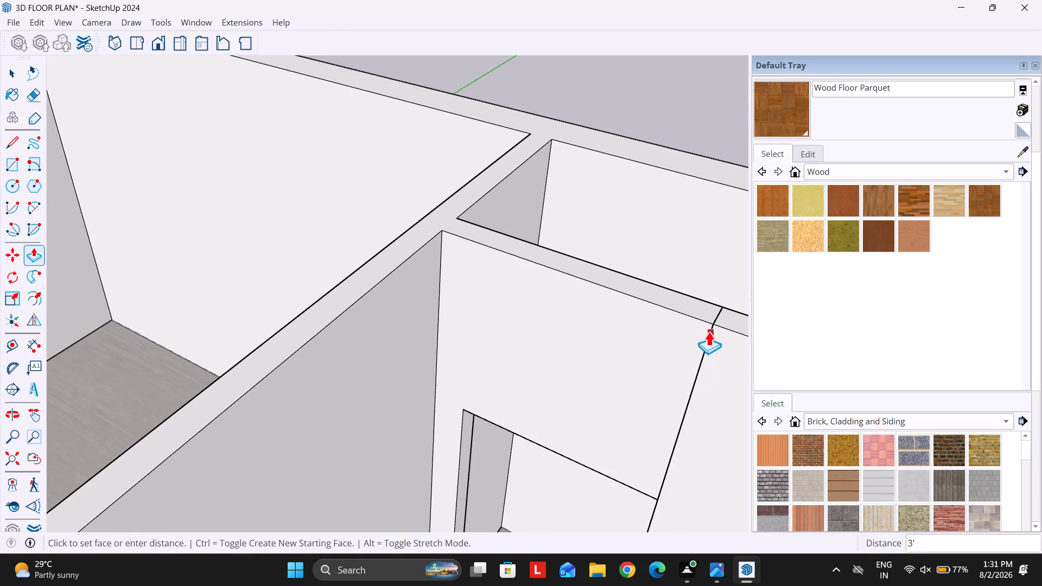
left_click(708, 323)
scroll(707, 325, "up", 4)
left_click(699, 332)
key("Escape")
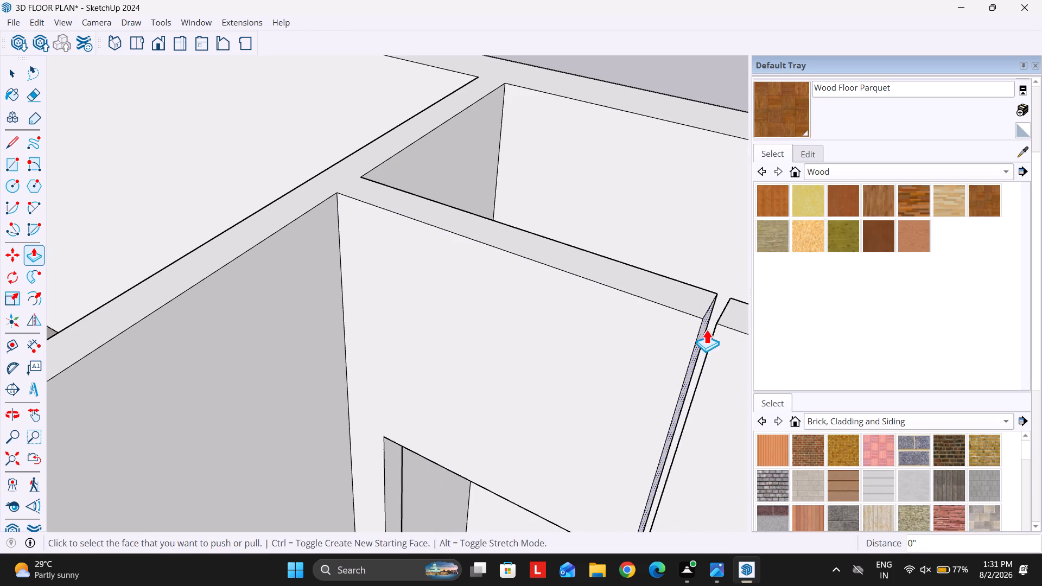
left_click(703, 329)
left_click(720, 325)
scroll(563, 244, "down", 14)
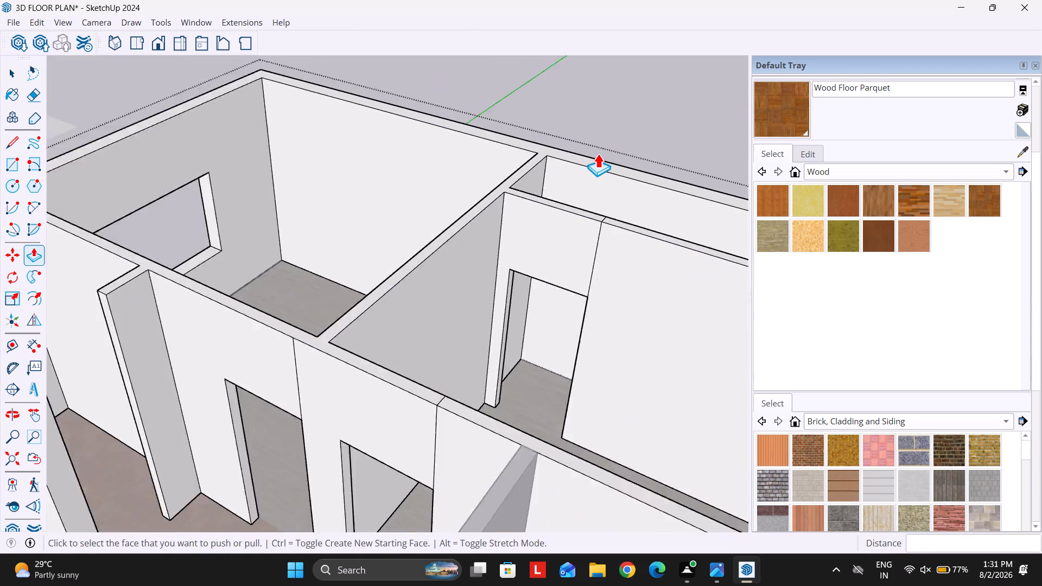
Copy the top end edge of the short partition enclosing the small tiled room beside the central hall 3' down.
scroll(598, 153, "down", 11)
scroll(560, 313, "up", 4)
scroll(581, 263, "down", 7)
middle_click_drag(474, 328, 675, 428)
scroll(576, 245, "up", 4)
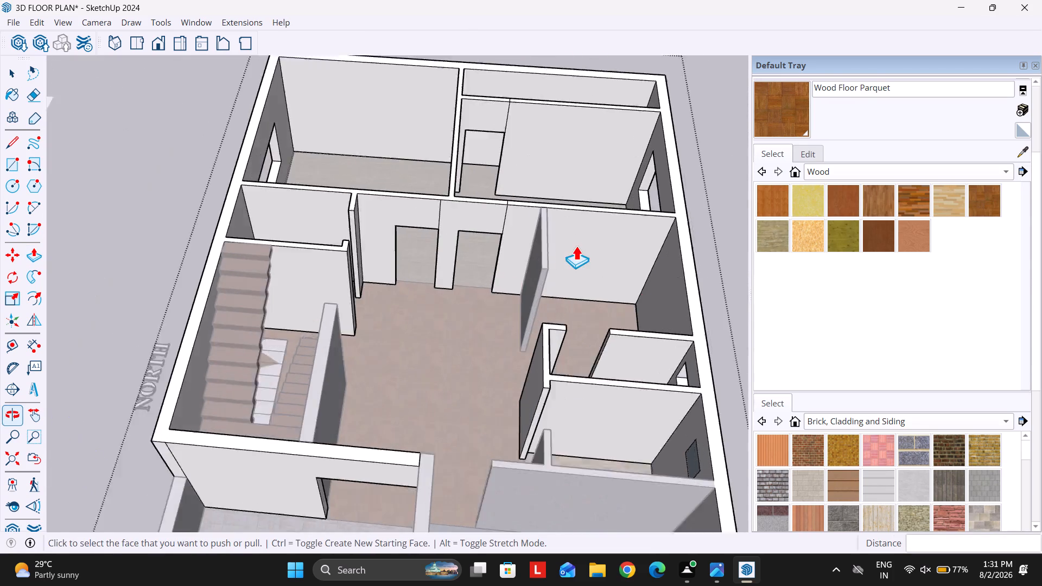
scroll(576, 245, "up", 1)
scroll(530, 284, "down", 6)
scroll(543, 366, "up", 12)
middle_click_drag(544, 336, 584, 342)
scroll(495, 300, "down", 6)
middle_click_drag(615, 329, 587, 318, "shift")
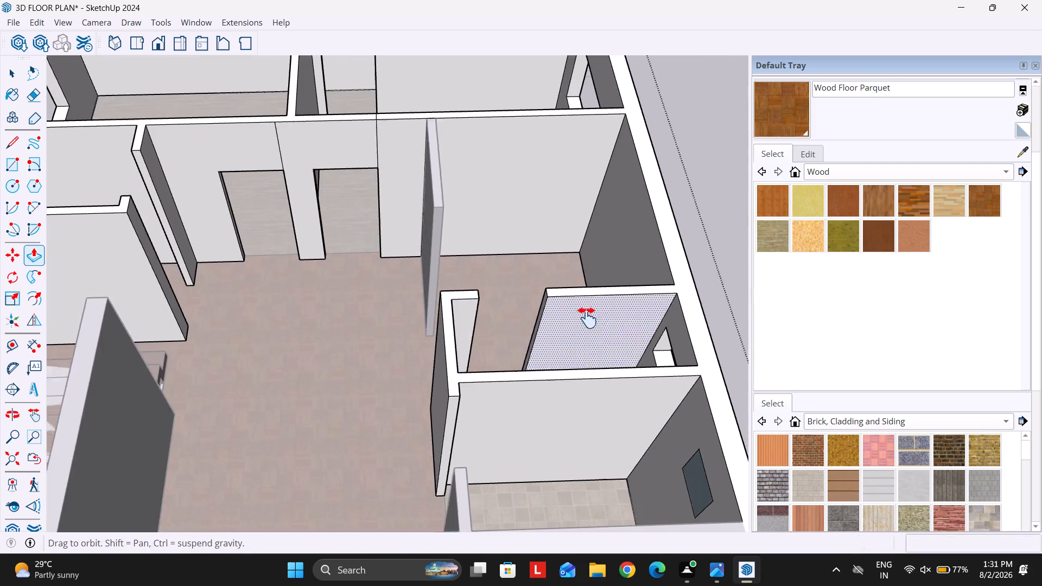
middle_click_drag(587, 318, 529, 292, "shift")
middle_click_drag(472, 302, 521, 317)
scroll(466, 281, "up", 5)
left_click(520, 226)
scroll(480, 277, "down", 4)
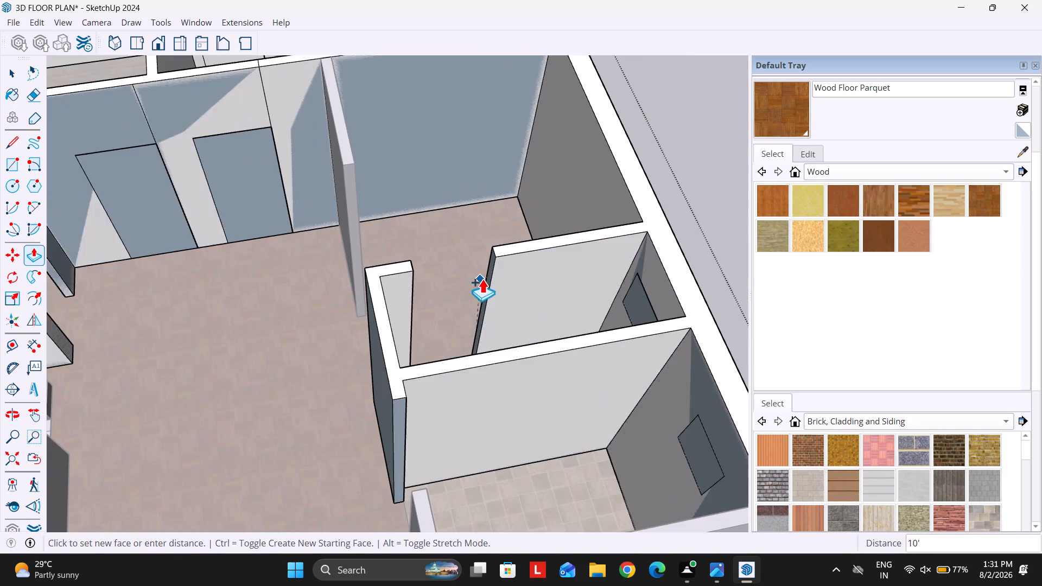
key("space")
scroll(507, 273, "up", 4)
left_click(488, 243)
scroll(487, 243, "up", 4)
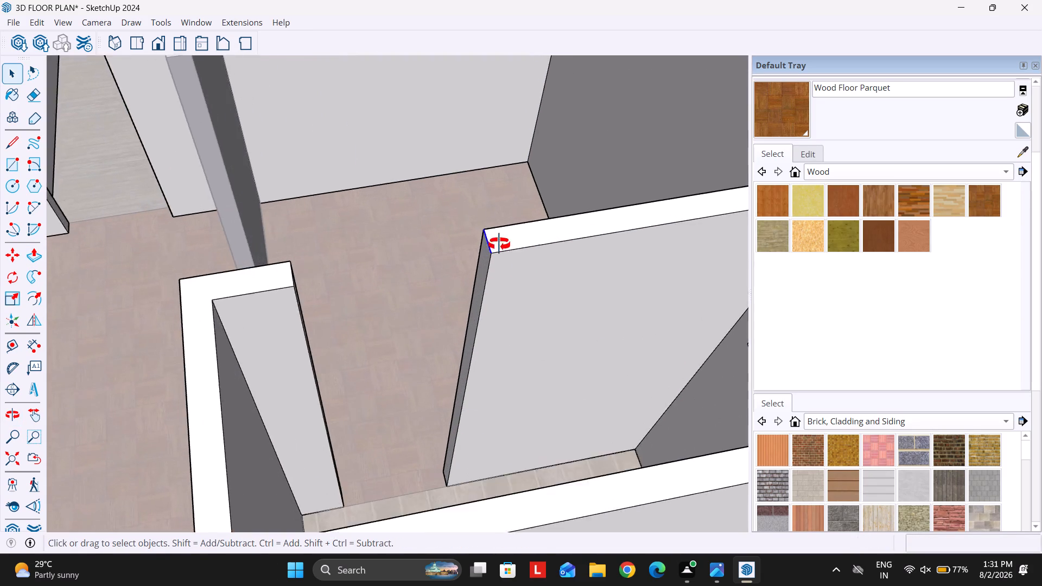
middle_click_drag(492, 243, 544, 246)
left_click_drag(545, 245, 539, 253)
key("m")
left_click(494, 243)
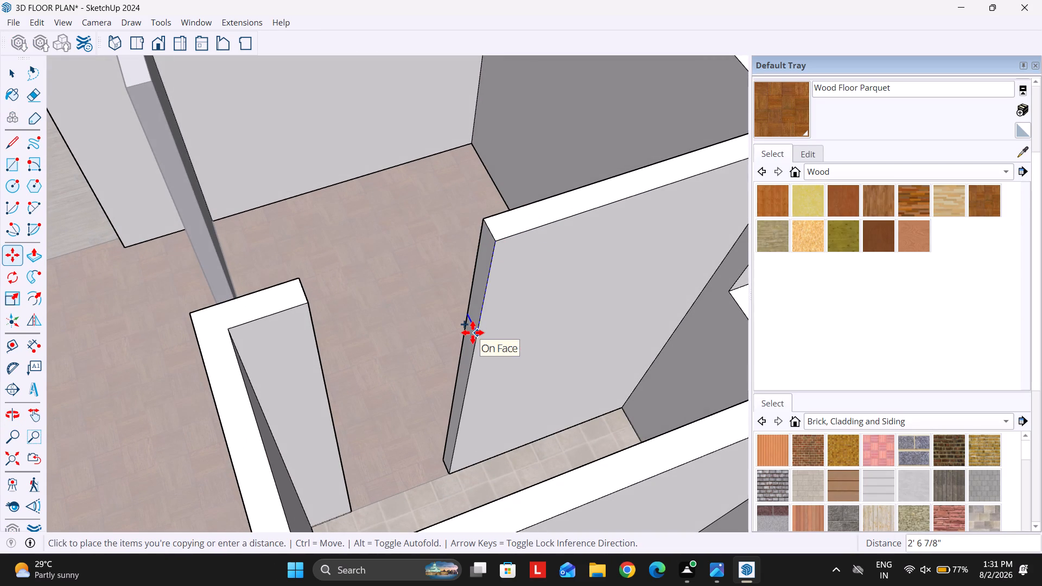
type("3'")
key("Return")
key("space")
Push/Pull the partition's upper end face across the small room's doorway to the facing wall return as a header.
middle_click_drag(471, 329, 536, 286)
key("p")
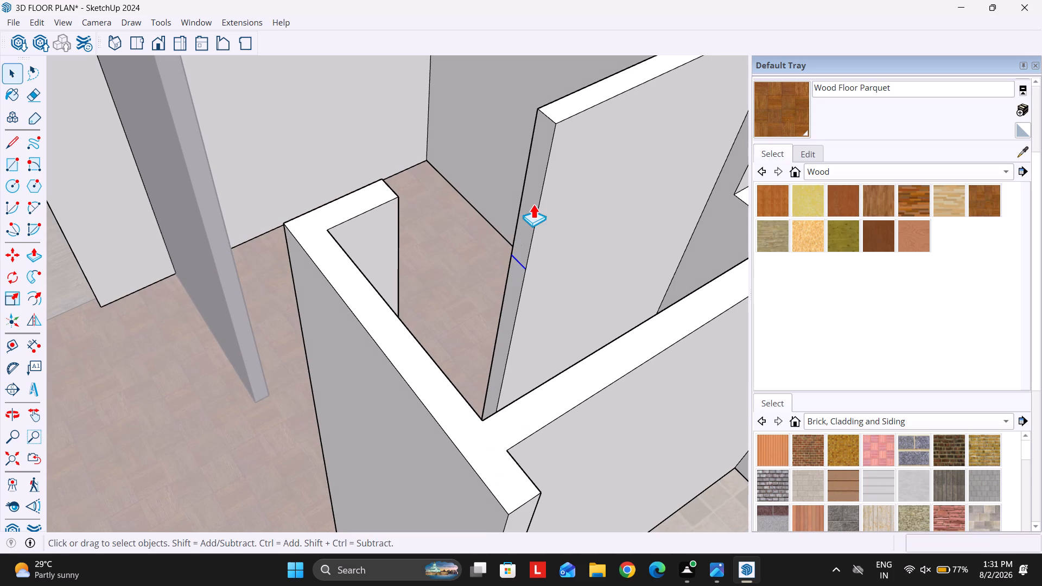
left_click(535, 199)
left_click(397, 194)
key("space")
Copy the top end edge of the hall-side wall at the adjoining larger tiled room's doorway 3' down.
scroll(387, 211, "down", 7)
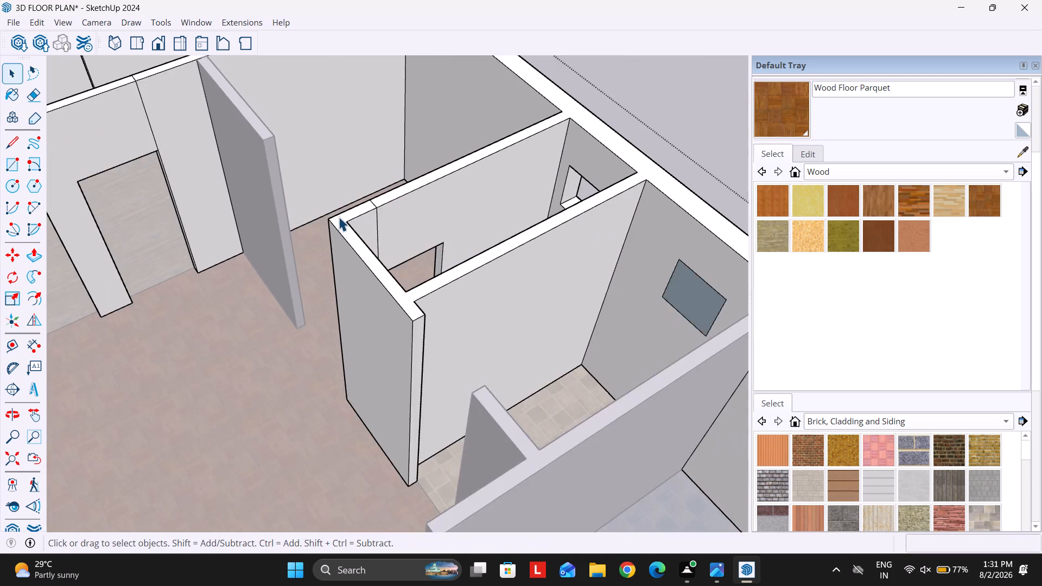
scroll(339, 216, "down", 6)
scroll(379, 339, "up", 5)
left_click(410, 257)
scroll(410, 257, "up", 5)
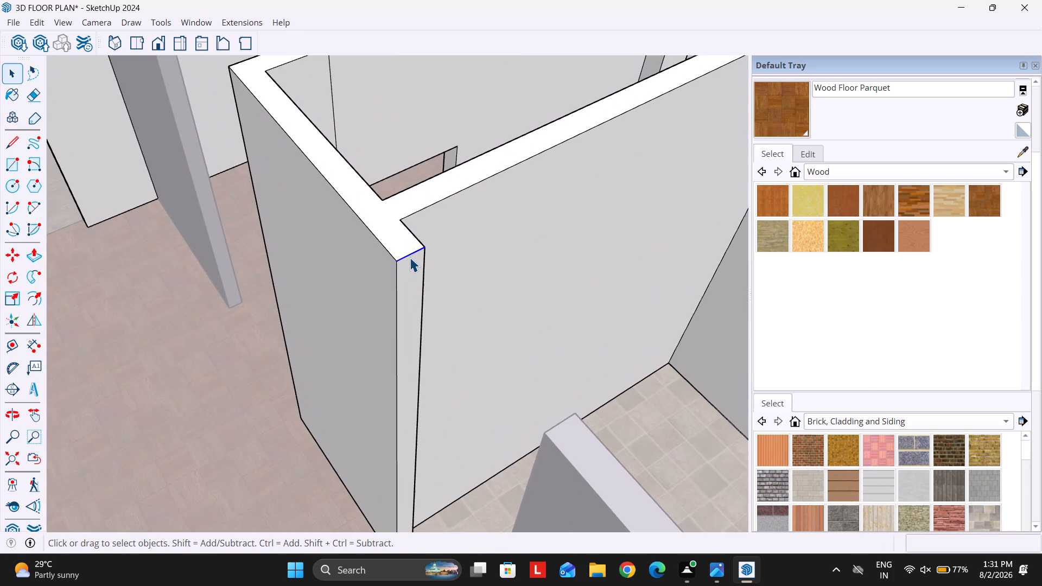
key("m")
left_click(411, 257)
key("Up")
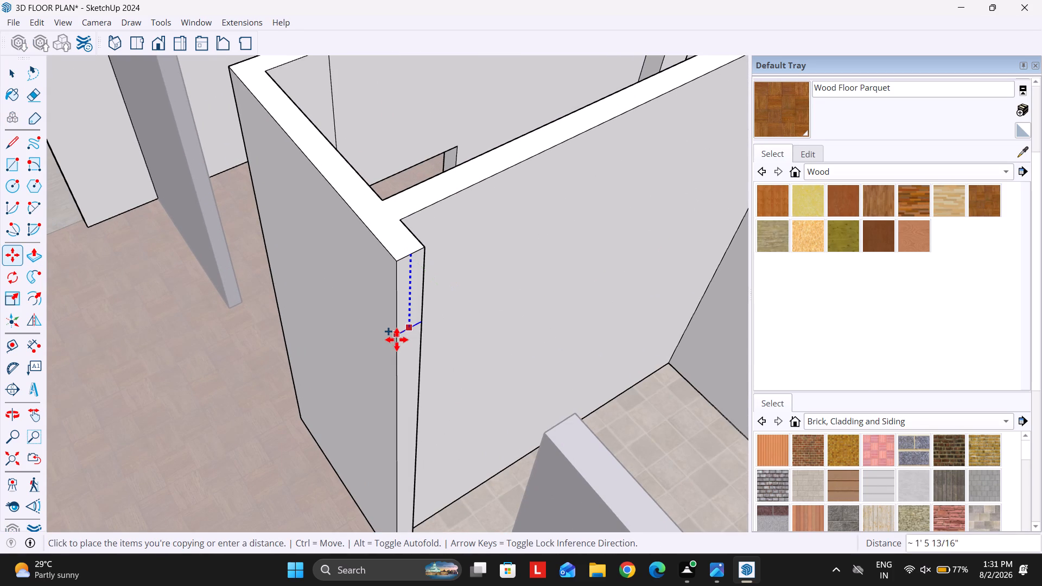
type("3'")
key("Return")
Push/Pull the hall-side wall's upper end face across the tiled room's doorway to the facing wall stub as a header.
key("space")
type("P")
left_click(406, 310)
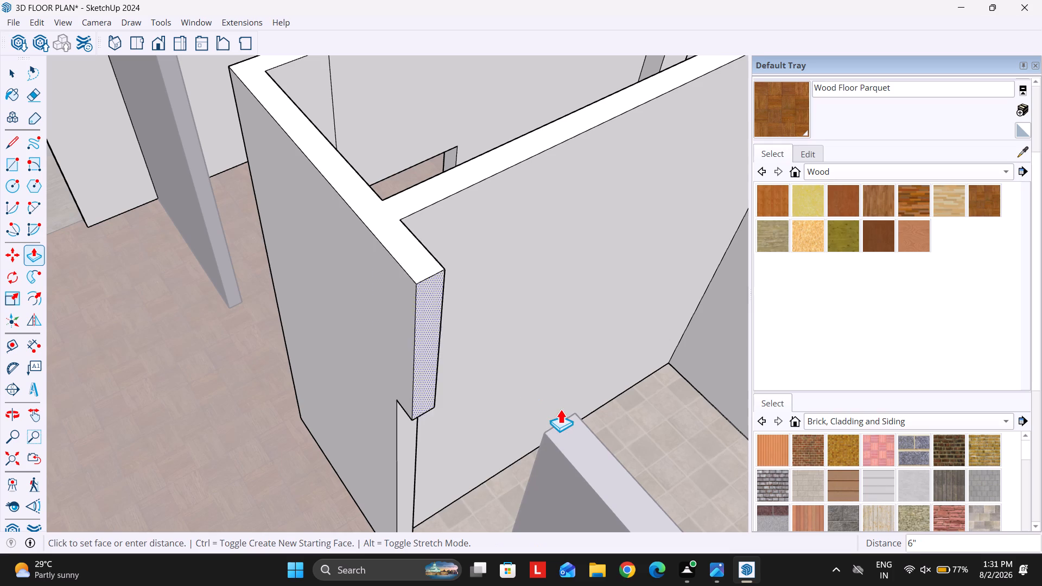
left_click(546, 430)
key("space")
Open the blue-tiled room's hall-side wall group and copy the top edge of its free end 3' down.
scroll(451, 241, "down", 1)
scroll(450, 241, "up", 1)
scroll(450, 241, "down", 18)
scroll(410, 359, "up", 6)
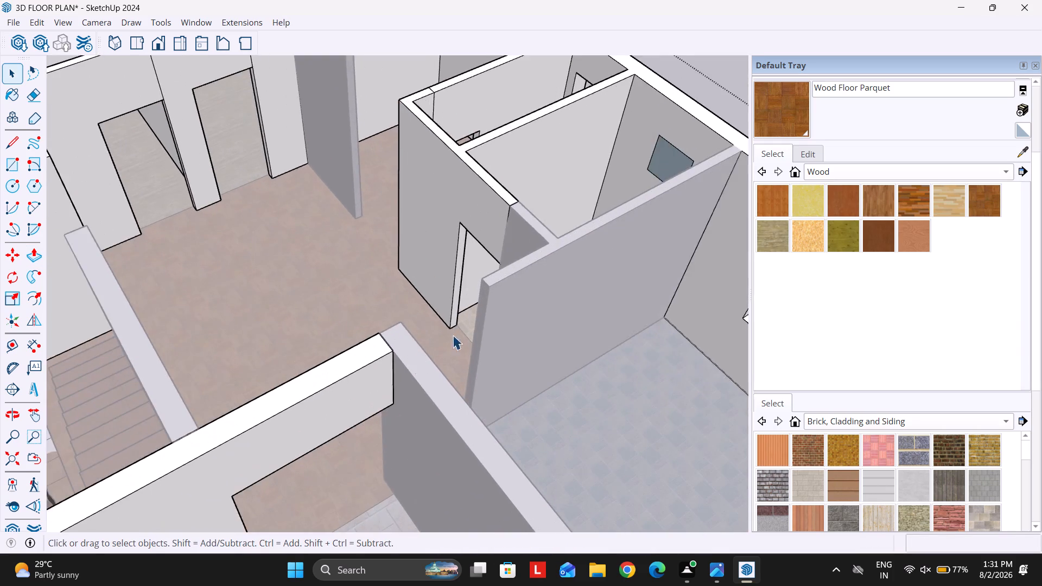
scroll(453, 335, "up", 5)
key("Escape")
double_click(513, 283)
scroll(509, 279, "up", 4)
left_click(485, 237)
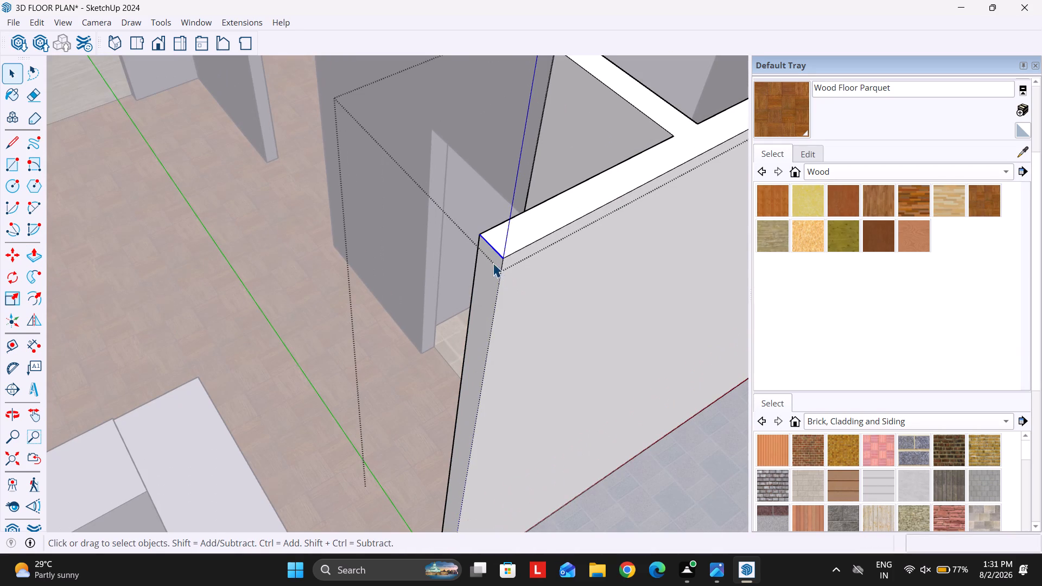
key("m")
left_click(503, 262)
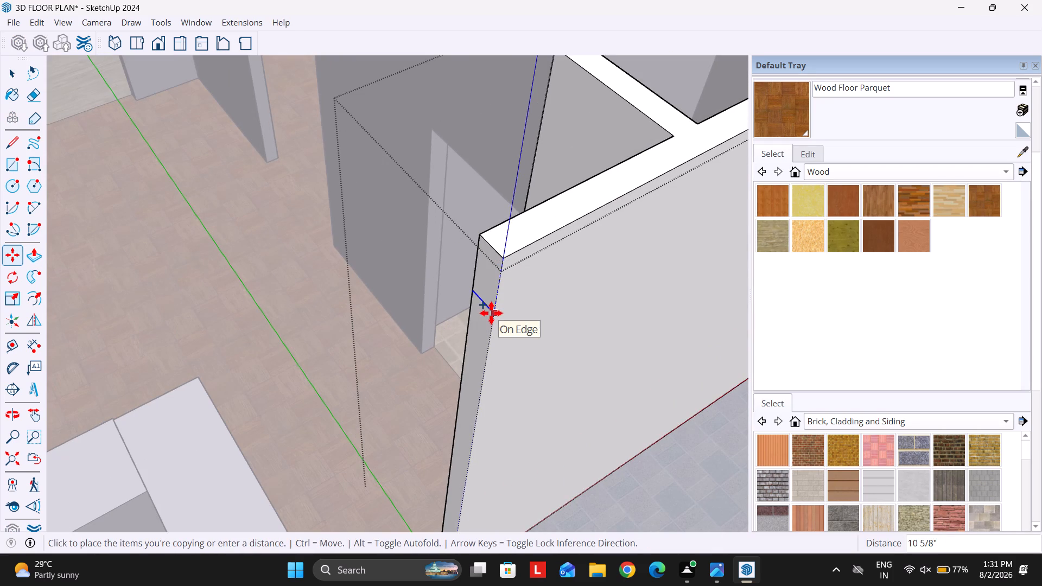
type("3'")
key("Return")
Push/Pull the wall's upper end face across the blue-tiled room's doorway to the opposite wall as a header.
key("space")
type("P")
left_click(473, 302)
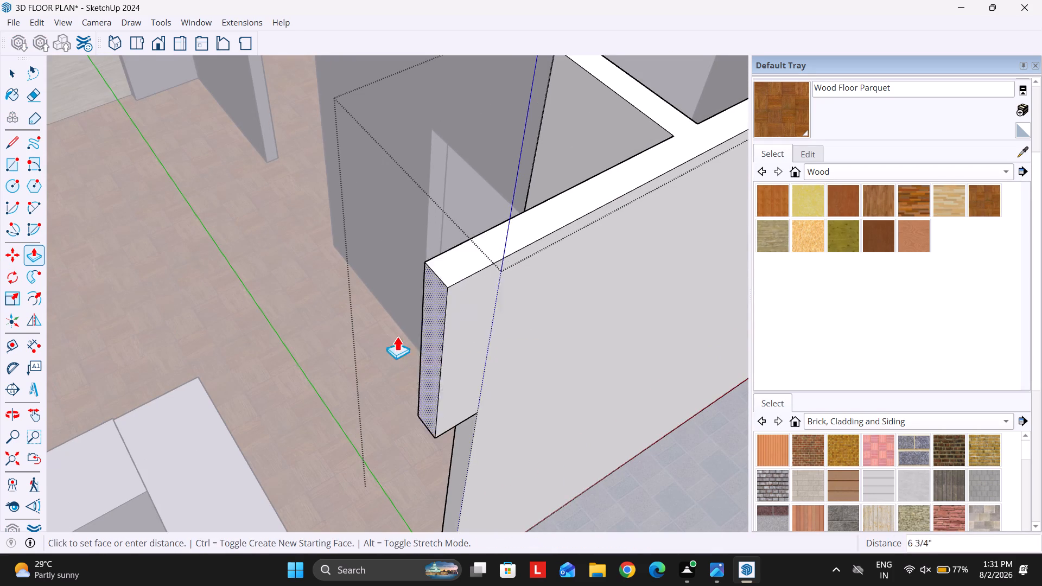
scroll(396, 337, "down", 4)
left_click(275, 363)
key("Escape")
scroll(330, 270, "down", 11)
key("space")
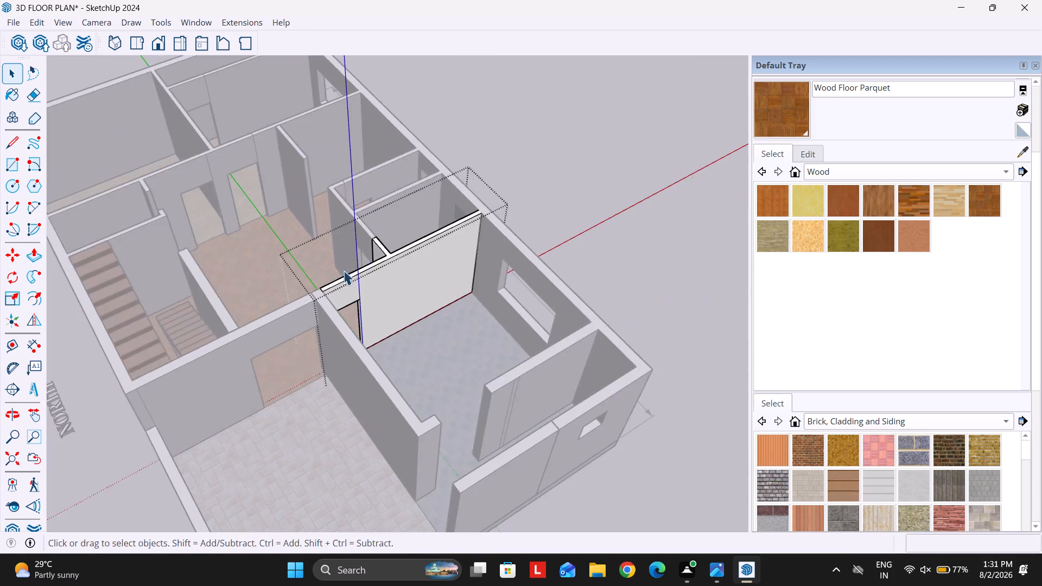
scroll(344, 270, "down", 5)
key("Escape")
Open for editing the wall group containing the free-ended partition at the opposite end of the blue-tiled room.
scroll(339, 356, "up", 12)
middle_click_drag(341, 356, 360, 346)
double_click(430, 323)
scroll(429, 327, "up", 4)
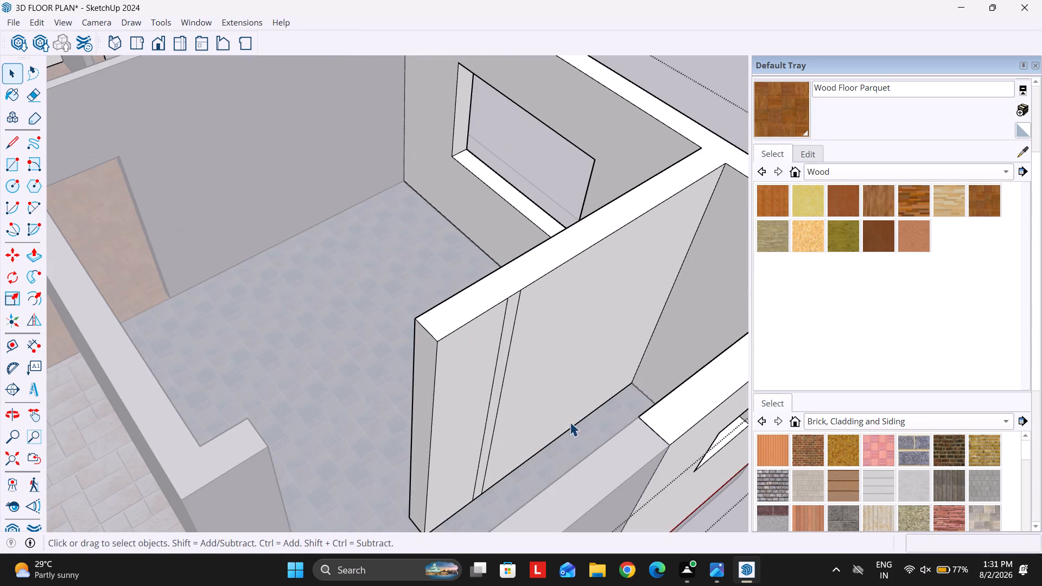
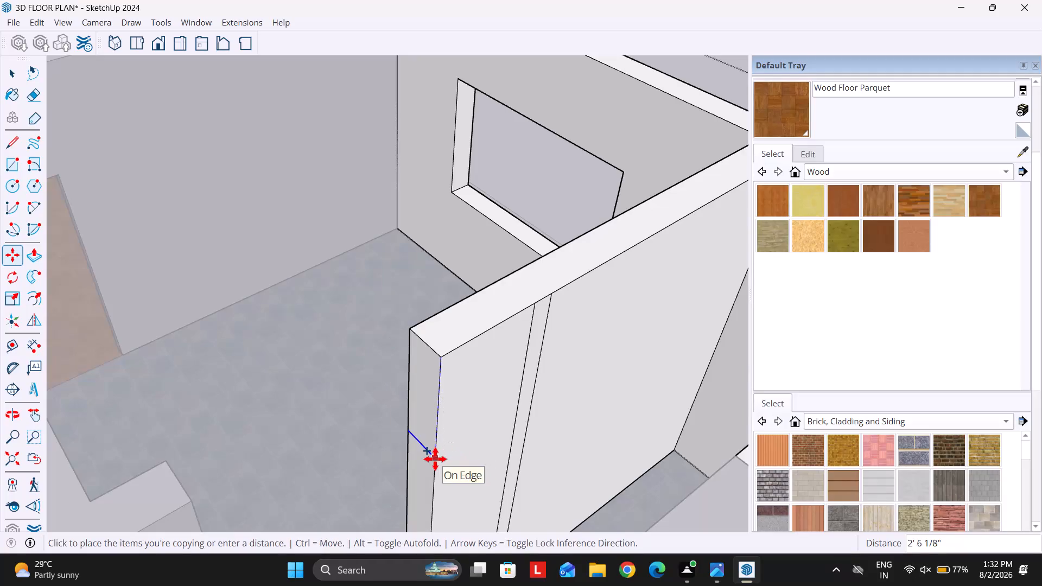
Copy the top edge of the free-ended partition's end face 3' down.
type("3'")
key("Return")
Push/Pull the partition's upper end face across the blue-tiled room's doorway to the facing wall corner as a header.
scroll(448, 397, "down", 11)
key("space")
key("p")
scroll(434, 420, "up", 4)
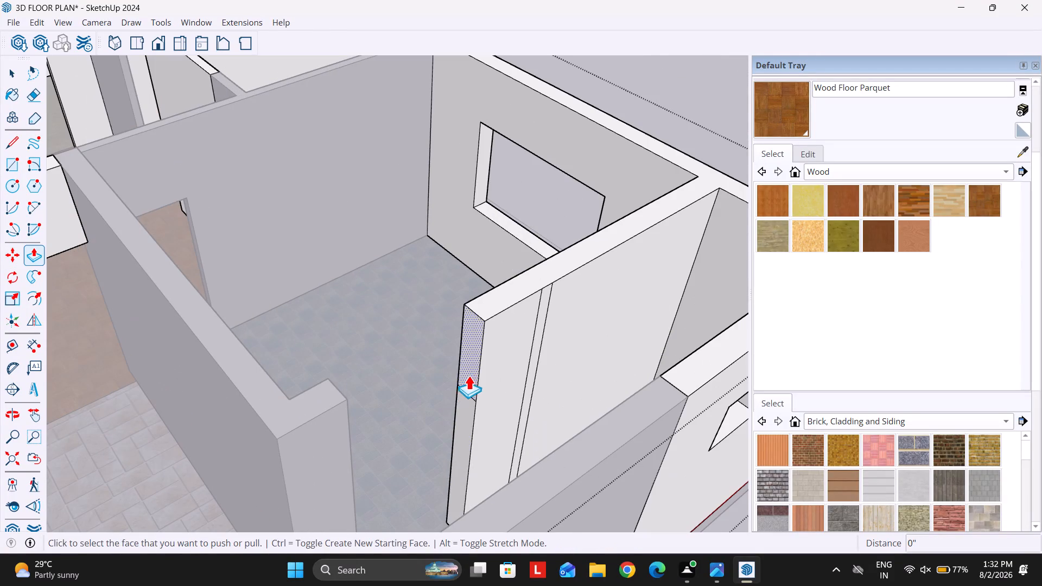
left_click(469, 374)
left_click(348, 404)
key("Escape")
scroll(417, 269, "down", 5)
key("space")
Push/Pull the narrow vertical strip on the partition's outer side out 6" as a door stub.
middle_click_drag(462, 377, 555, 419)
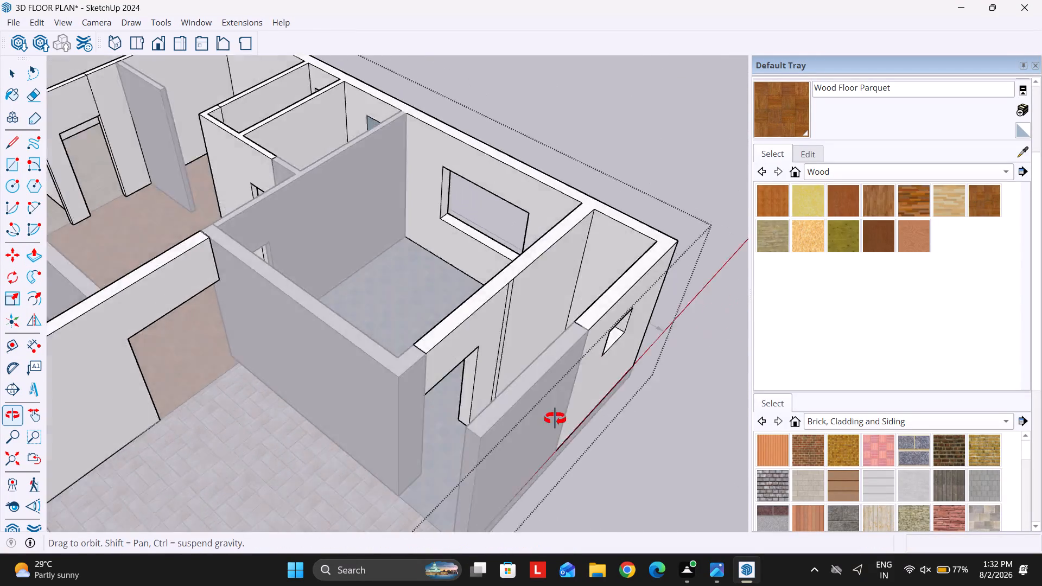
middle_click_drag(555, 419, 651, 454)
scroll(577, 191, "up", 4)
middle_click_drag(569, 288, 387, 240)
scroll(386, 323, "up", 4)
left_click(409, 301)
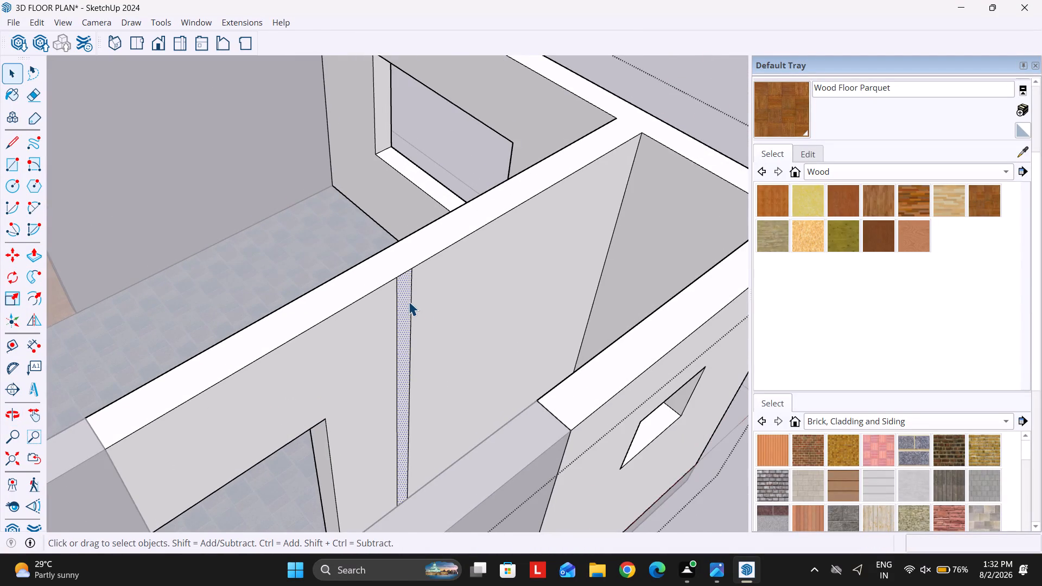
scroll(409, 301, "up", 3)
key("p")
left_click(399, 297)
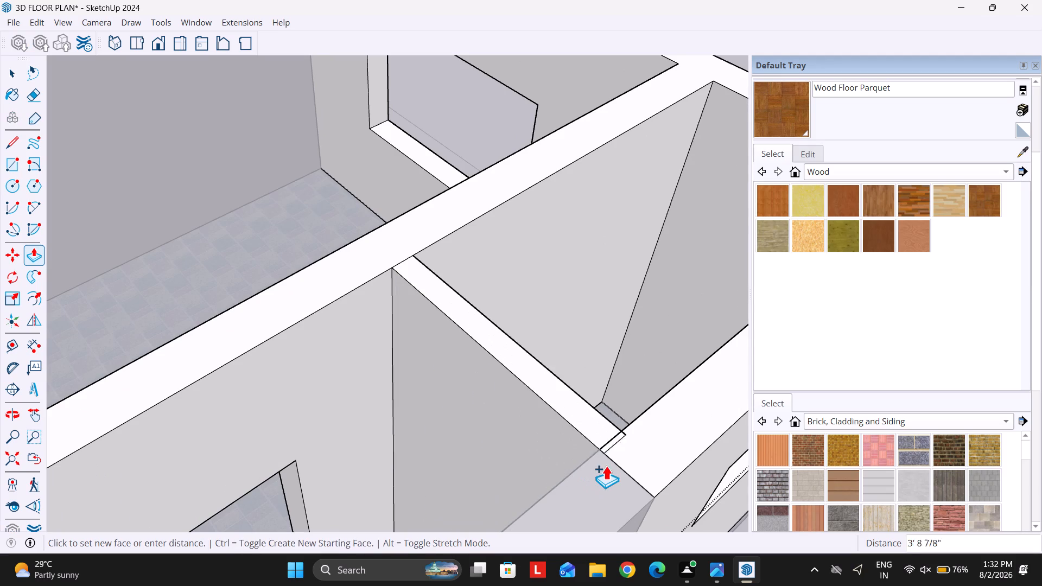
type("6\"")
key("Return")
Push/Pull the stub's top face 3' down with a new starting face to divide off its upper part.
left_click(425, 271)
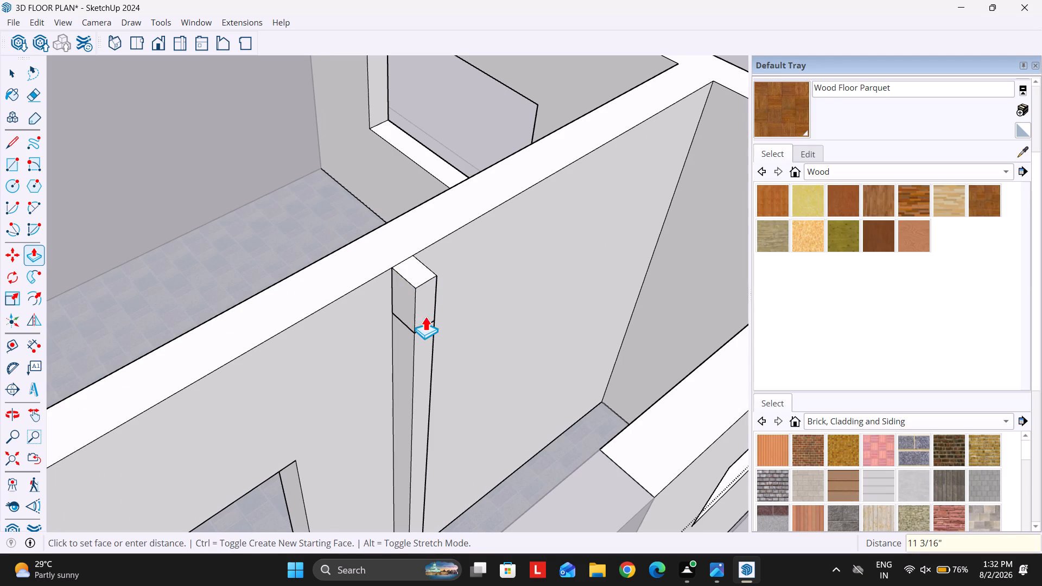
type("3'")
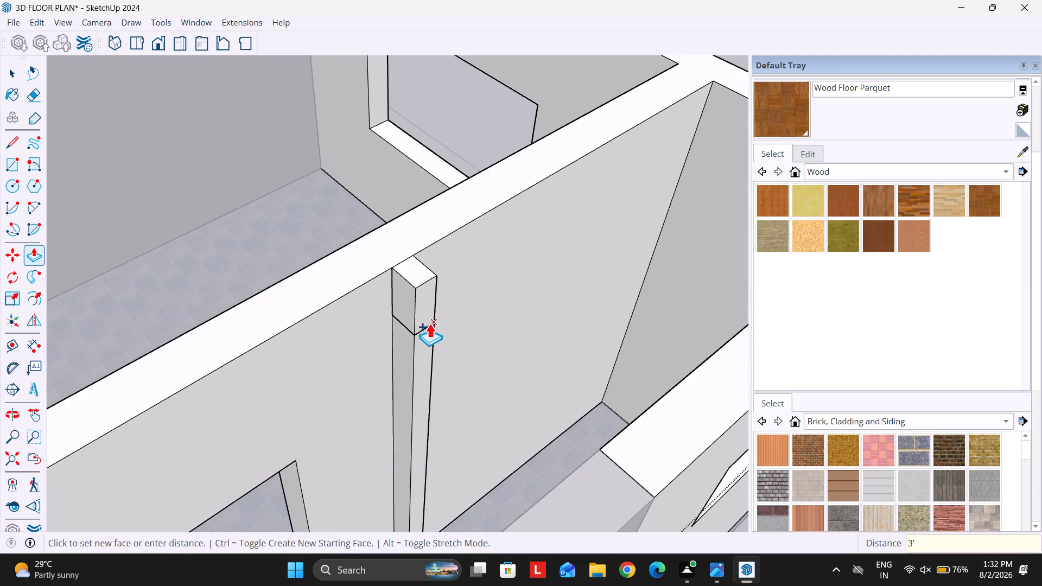
key("Return")
Push/Pull the stub's upper front face across the small room's doorway to the opposite outer wall as a header.
left_click(423, 316)
left_click(596, 448)
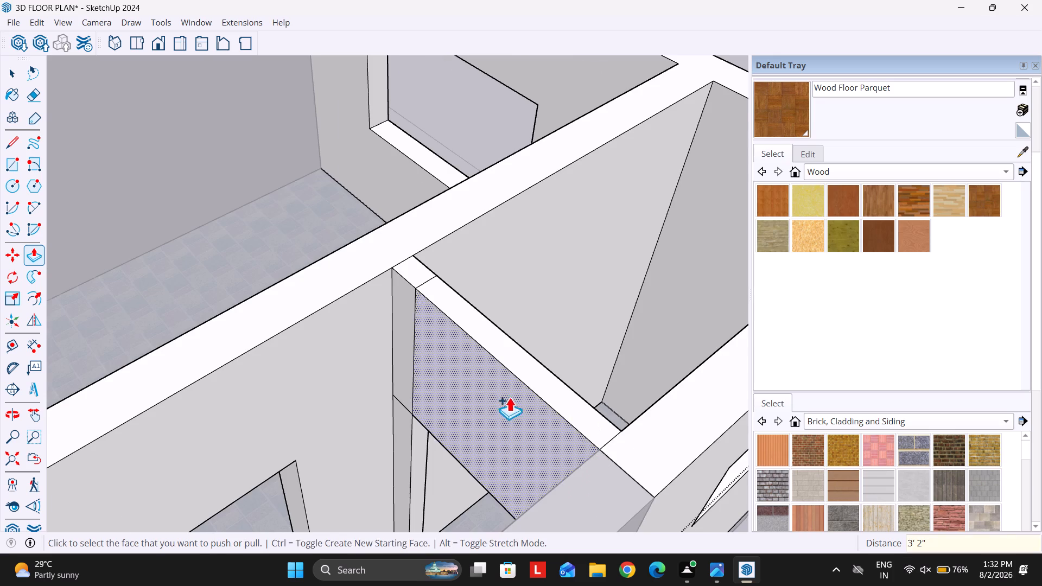
Erase the vertical seam edges between the stub and the new header on both wall faces.
scroll(507, 396, "down", 6)
middle_click_drag(464, 404, 554, 389)
scroll(548, 339, "up", 1)
scroll(539, 328, "down", 20)
key("space")
middle_click_drag(533, 324, 513, 322)
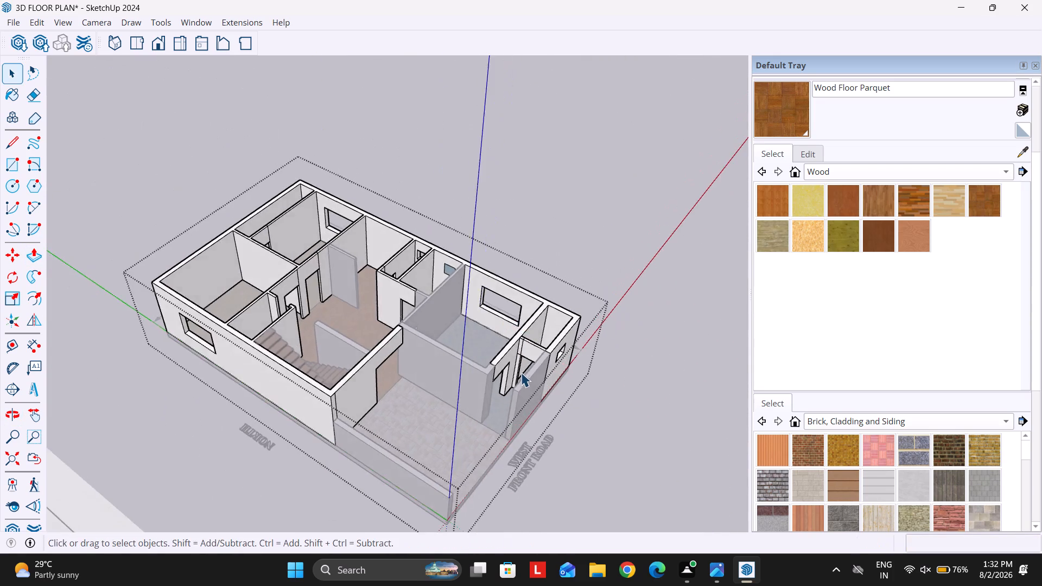
scroll(522, 375, "up", 20)
scroll(522, 375, "up", 2)
key("e")
left_click_drag(505, 182, 513, 153)
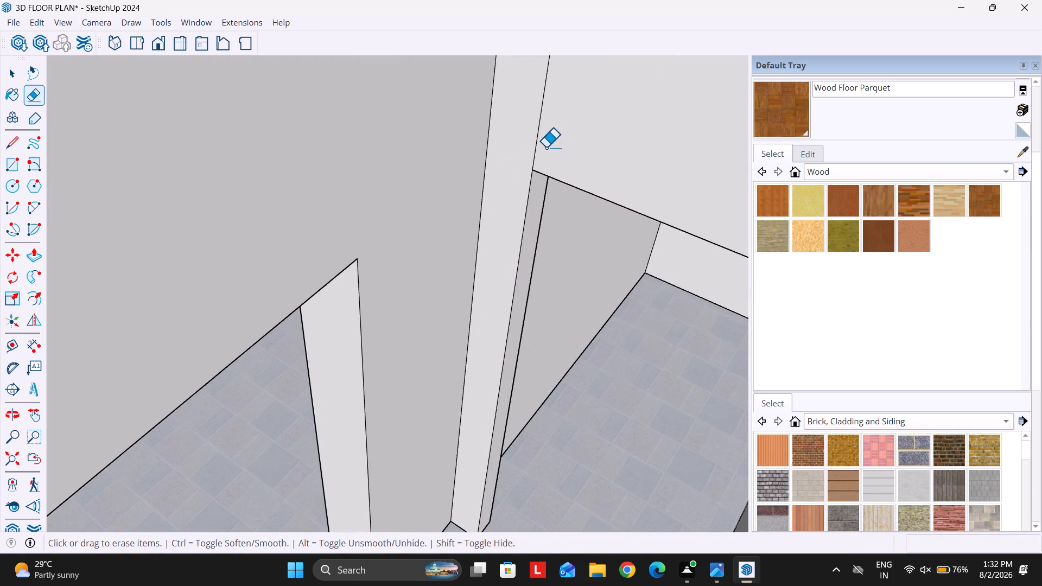
left_click_drag(545, 143, 522, 138)
scroll(504, 192, "down", 12)
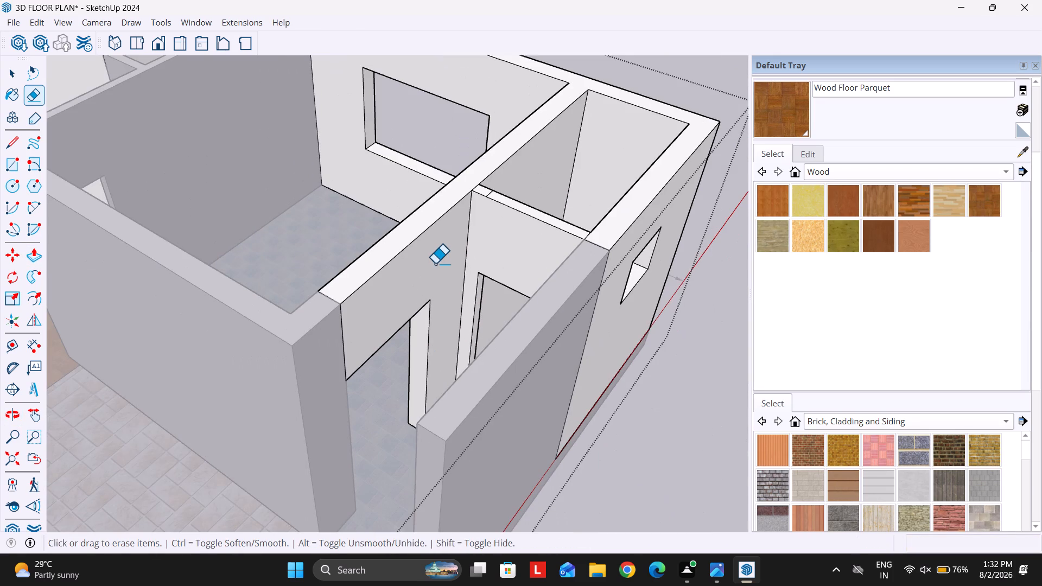
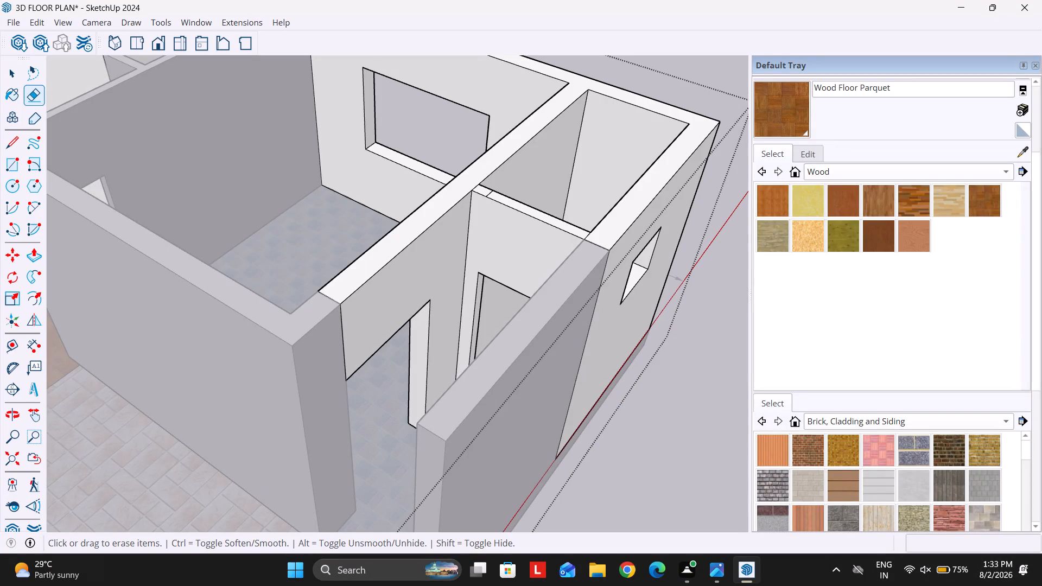
Leave the Eraser tool and close the wall group that is open for editing.
scroll(435, 320, "down", 13)
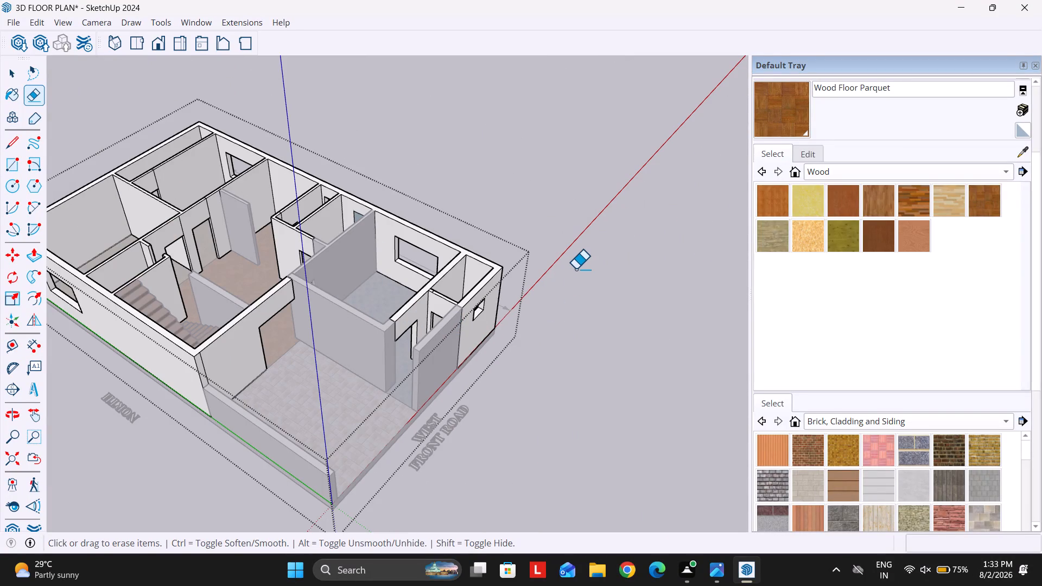
key("space")
left_click(572, 267)
scroll(572, 267, "down", 4)
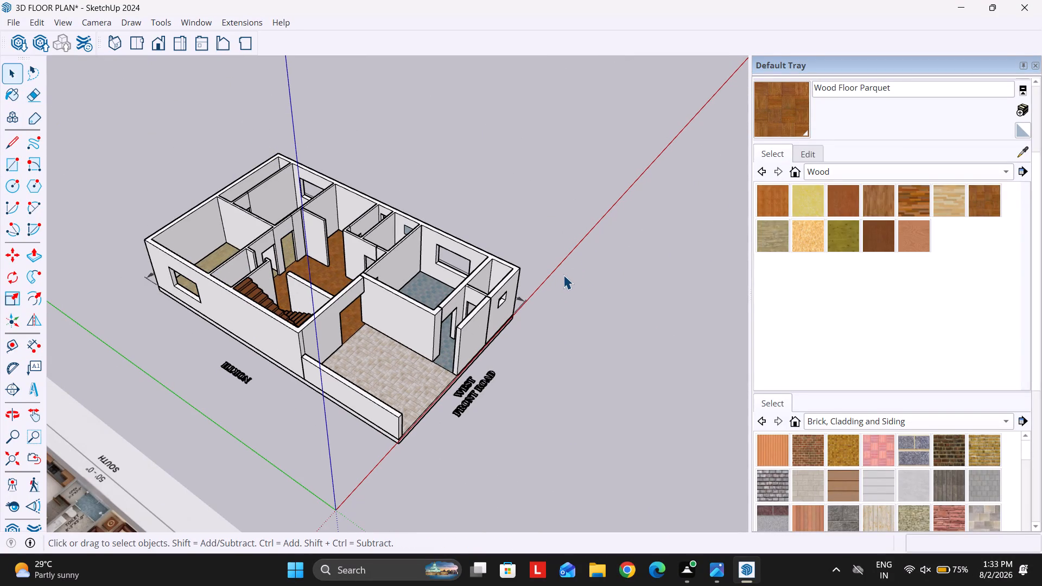
Search the 3D Warehouse for DOOR.
scroll(365, 338, "up", 4)
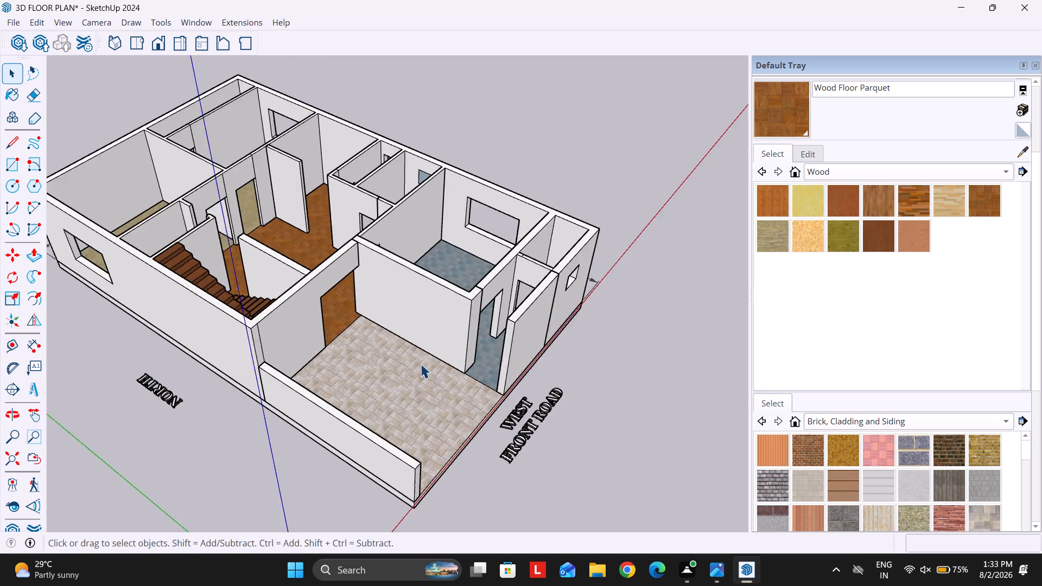
middle_click_drag(410, 362, 319, 339)
scroll(344, 345, "up", 1)
left_click(19, 47)
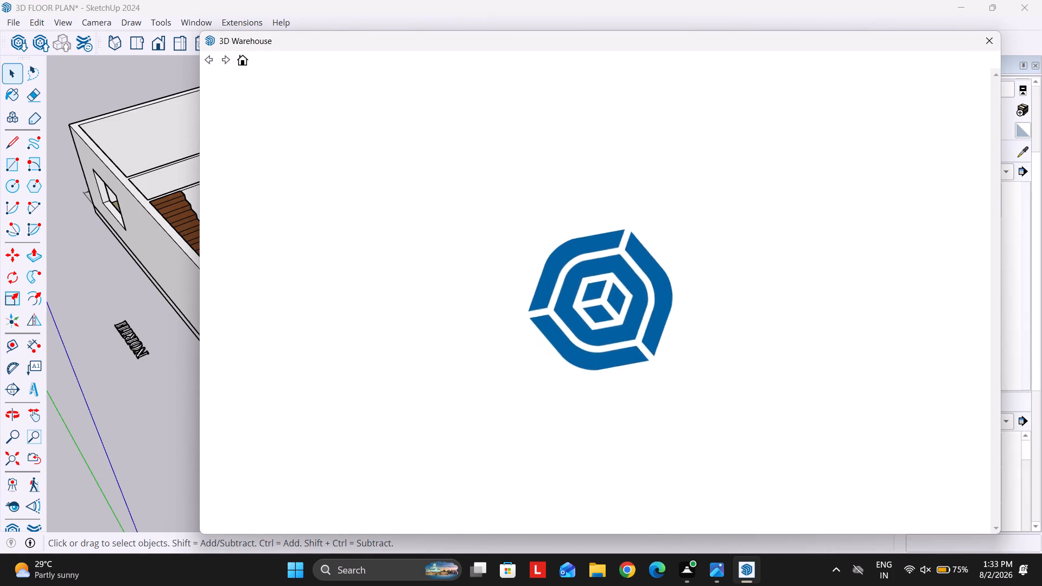
left_click_drag(337, 43, 365, 44)
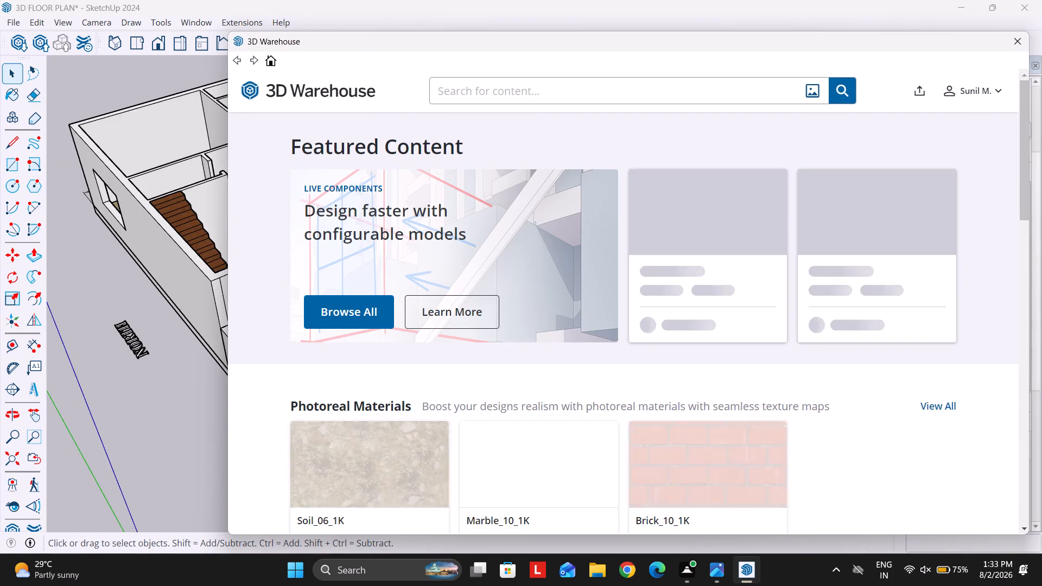
left_click(558, 98)
type("DOOR")
key("Return")
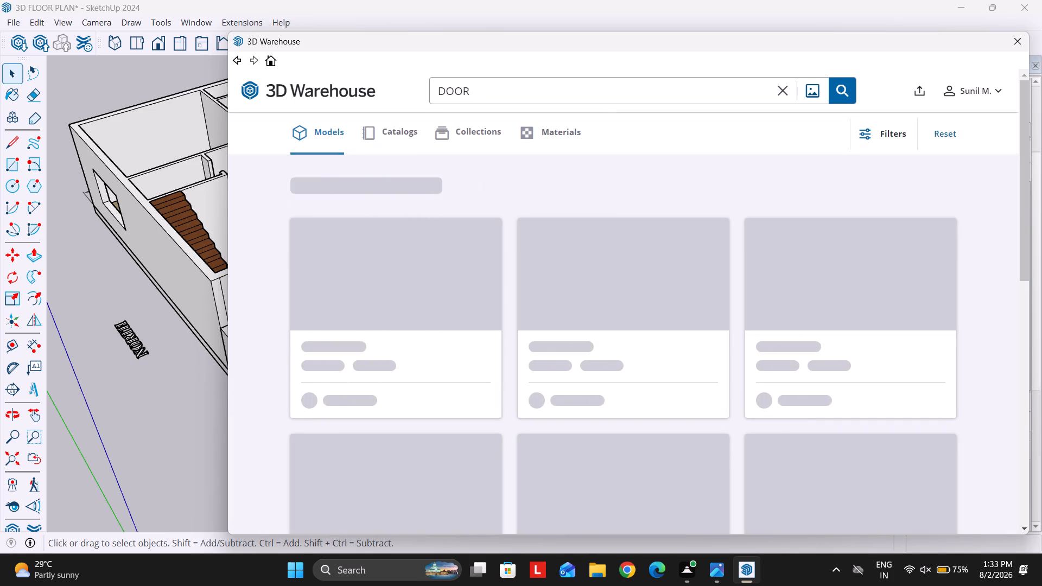
Load the "door 6 minimalis" model into the plan and place it at the wall base in the blue-tiled doorway beside the front porch.
scroll(514, 201, "down", 3)
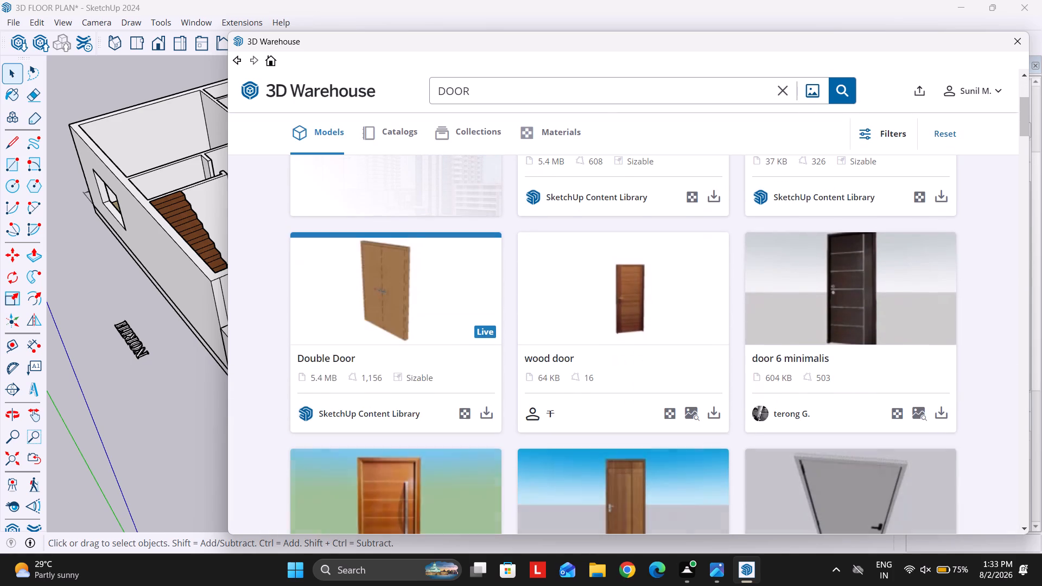
left_click(939, 417)
left_click(567, 298)
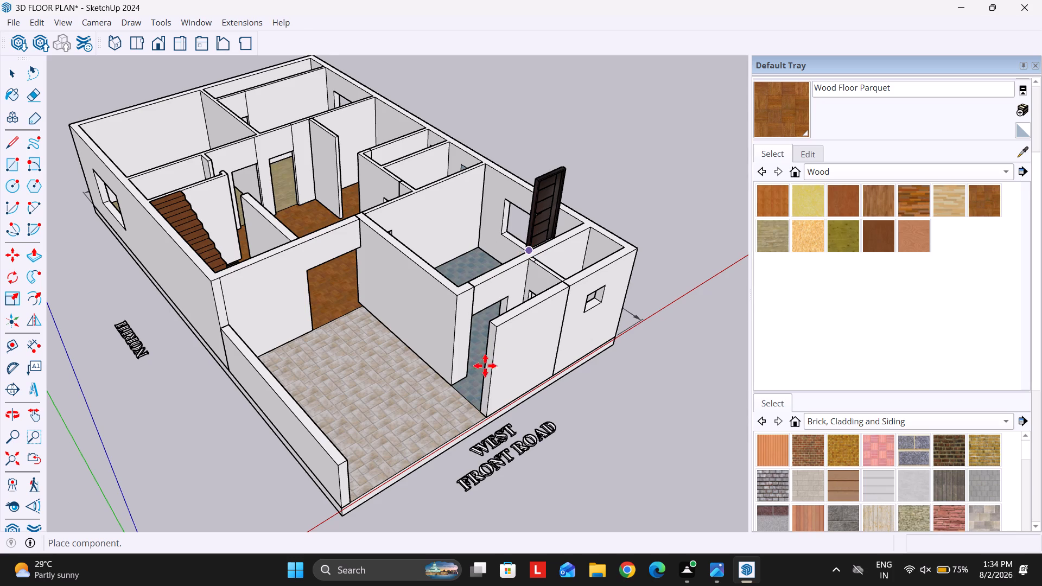
scroll(481, 375, "up", 5)
scroll(488, 387, "up", 20)
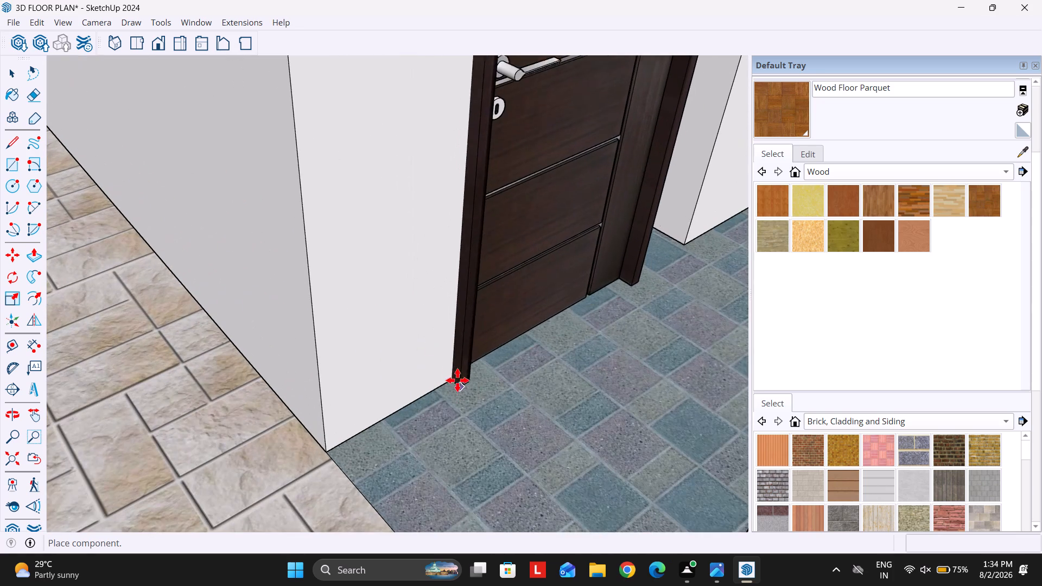
left_click(459, 374)
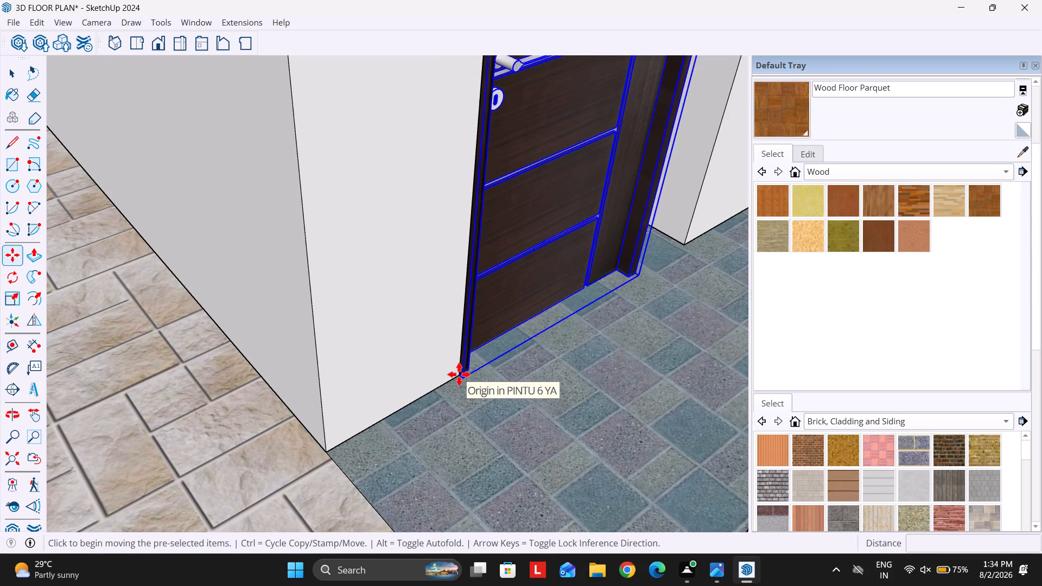
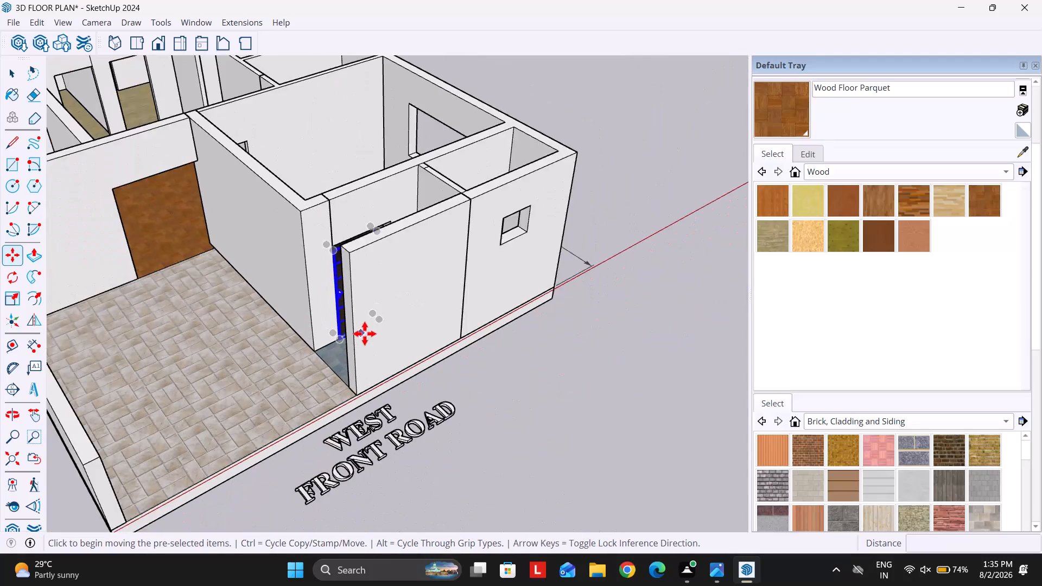
Push/Pull the side face of the blue-tiled doorway about 1' to meet the door frame, closing the gap in the wall.
scroll(360, 334, "down", 2)
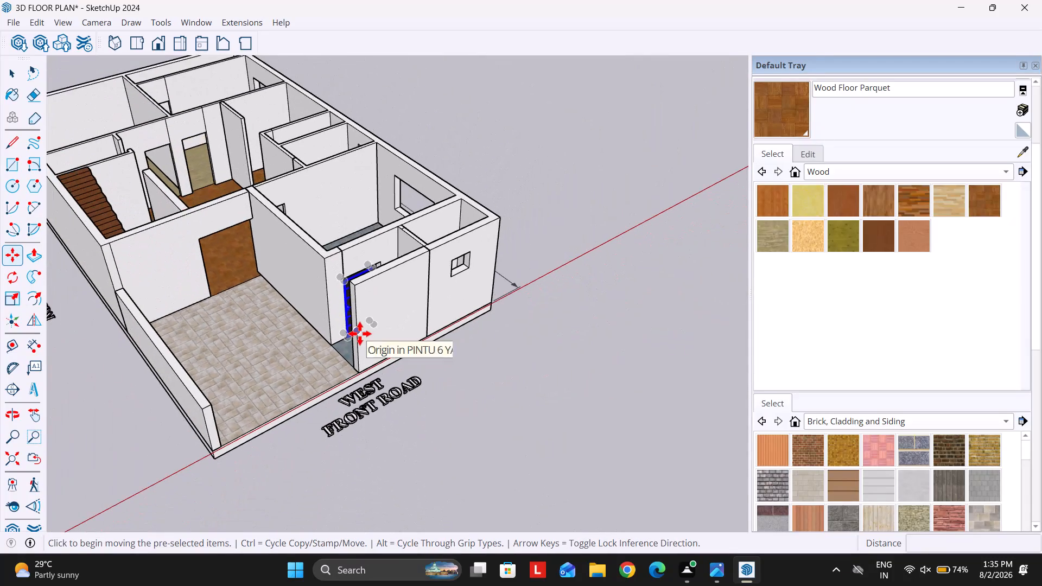
key("space")
left_click(515, 370)
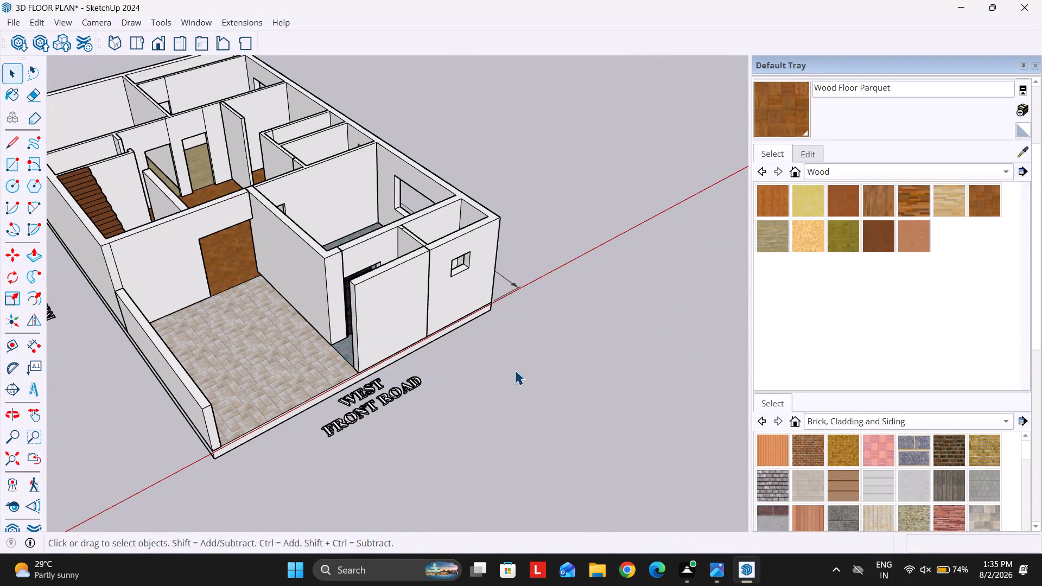
scroll(334, 219, "up", 17)
middle_click_drag(430, 292, 483, 306)
scroll(482, 306, "up", 4)
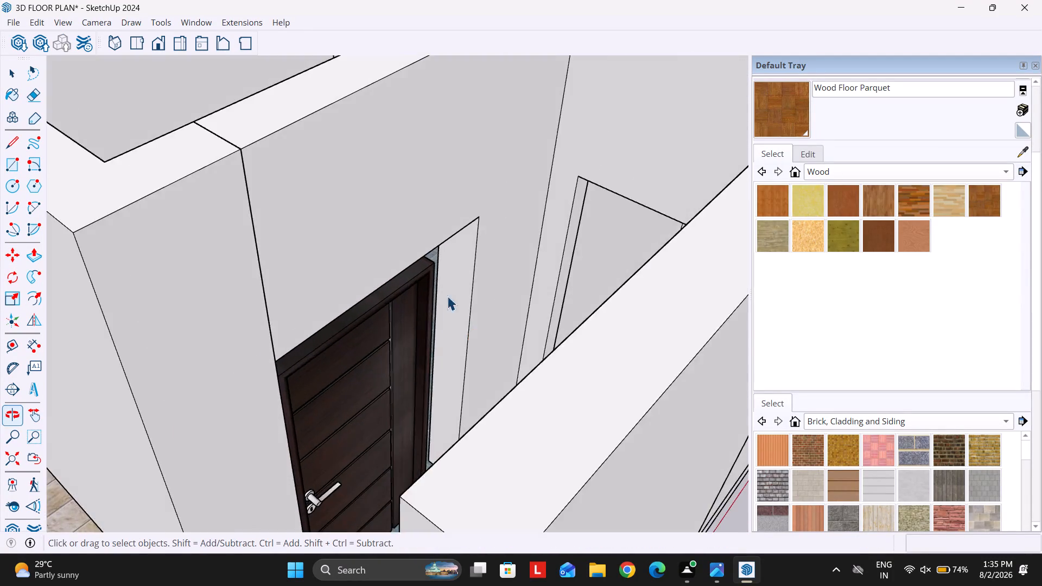
scroll(447, 296, "up", 2)
double_click(494, 295)
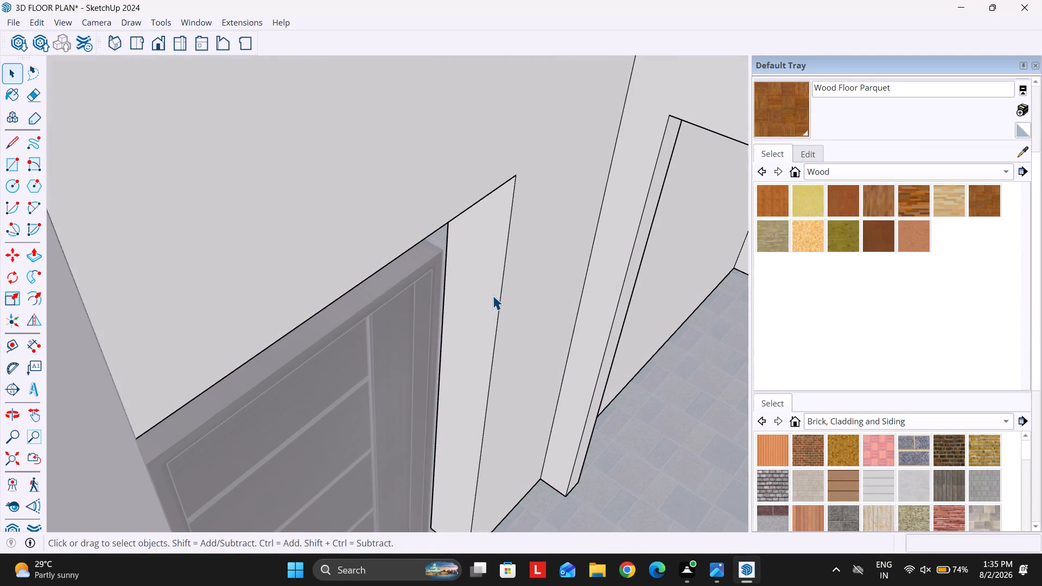
key("p")
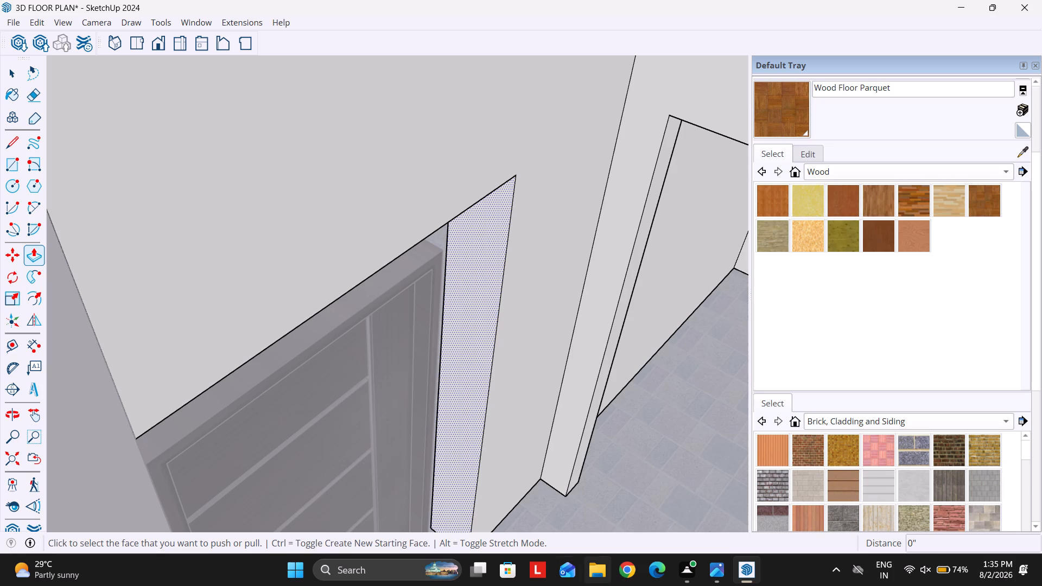
left_click(475, 313)
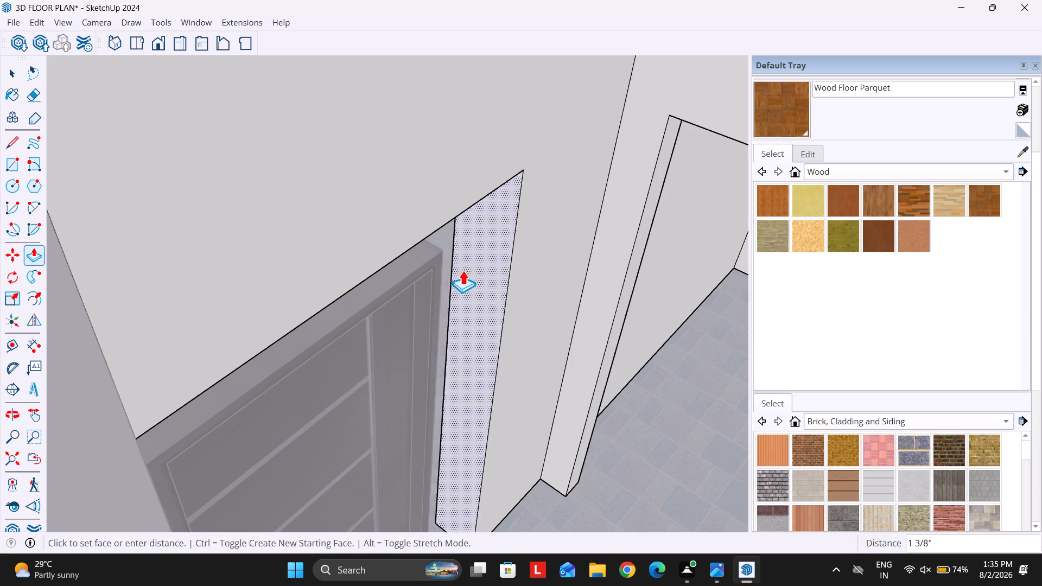
left_click(444, 254)
scroll(412, 240, "up", 4)
middle_click_drag(406, 265, 424, 198)
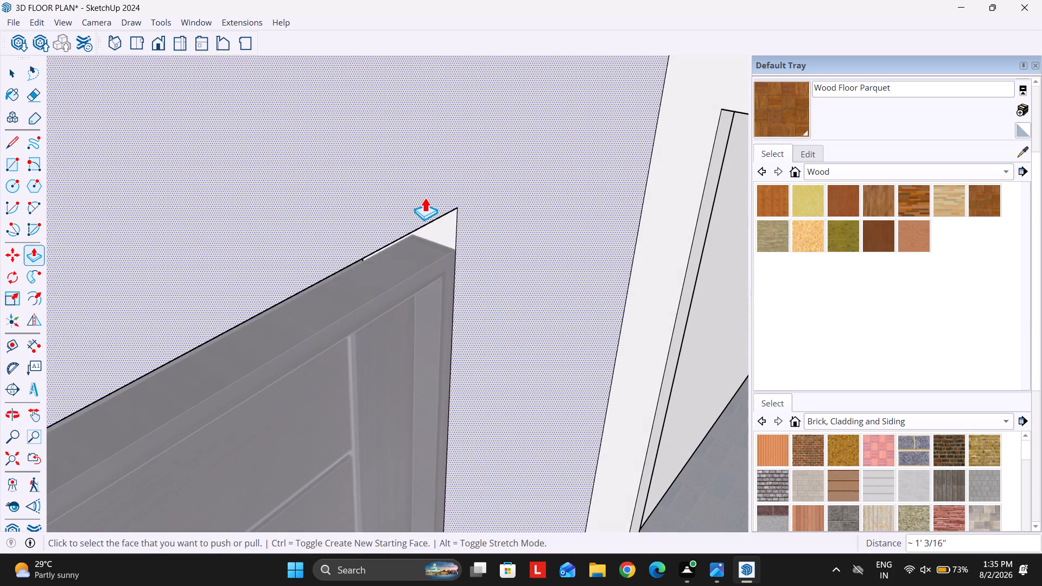
key("space")
left_click(406, 358)
key("Escape")
Scale the door's height along the blue axis to meet the top of its blue-tiled doorway.
left_click(393, 358)
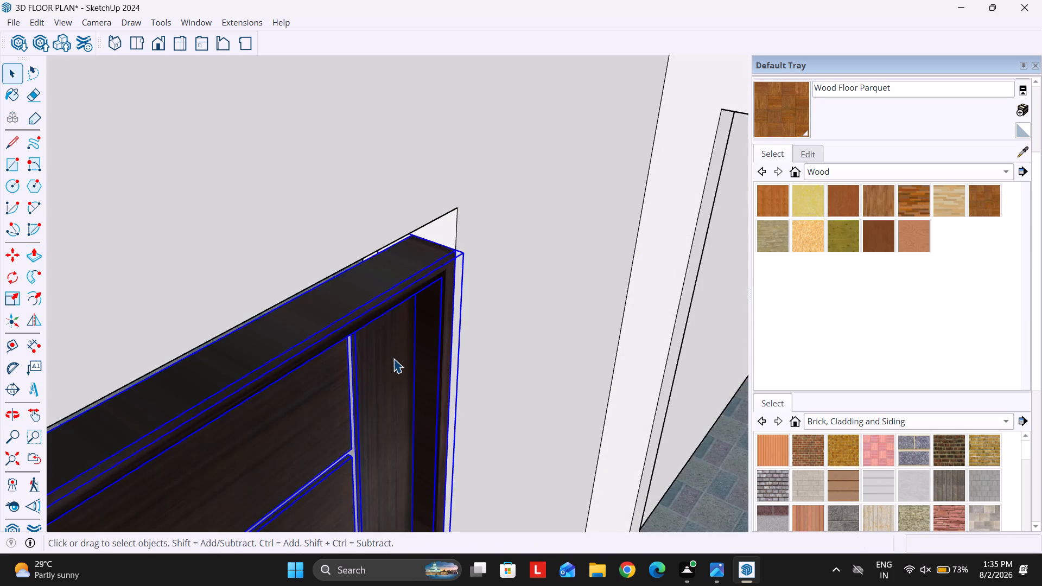
key("s")
scroll(429, 329, "down", 2)
left_click(276, 342)
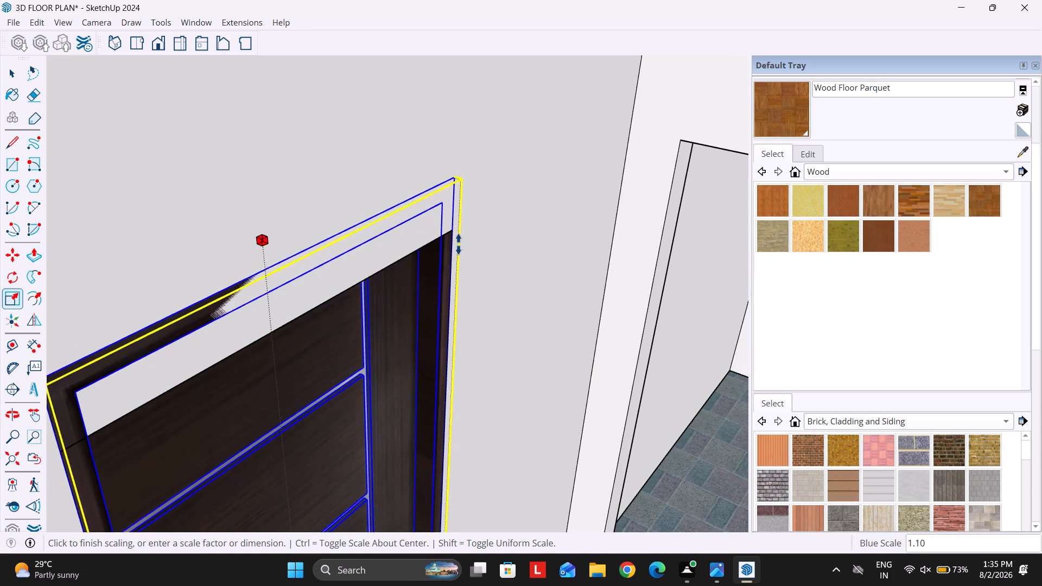
left_click(451, 235)
key("space")
scroll(467, 160, "down", 17)
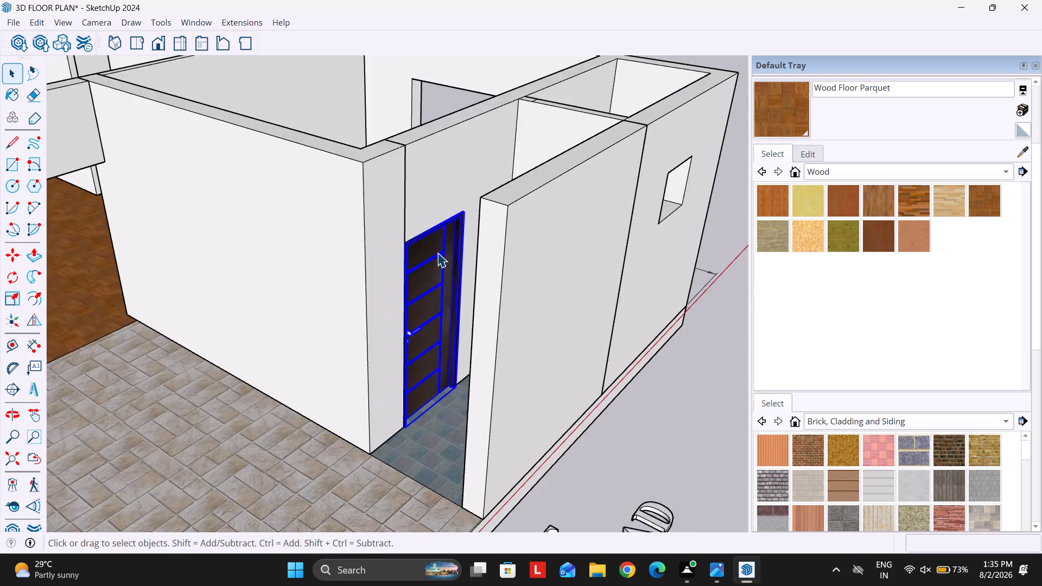
scroll(437, 252, "down", 10)
left_click(697, 294)
Copy the door from the blue-tiled doorway to the base of the parquet hall's rear doorway nearest the freestanding partition, about 31' 5 9/16" away.
middle_click_drag(662, 295, 556, 375)
scroll(642, 298, "down", 2)
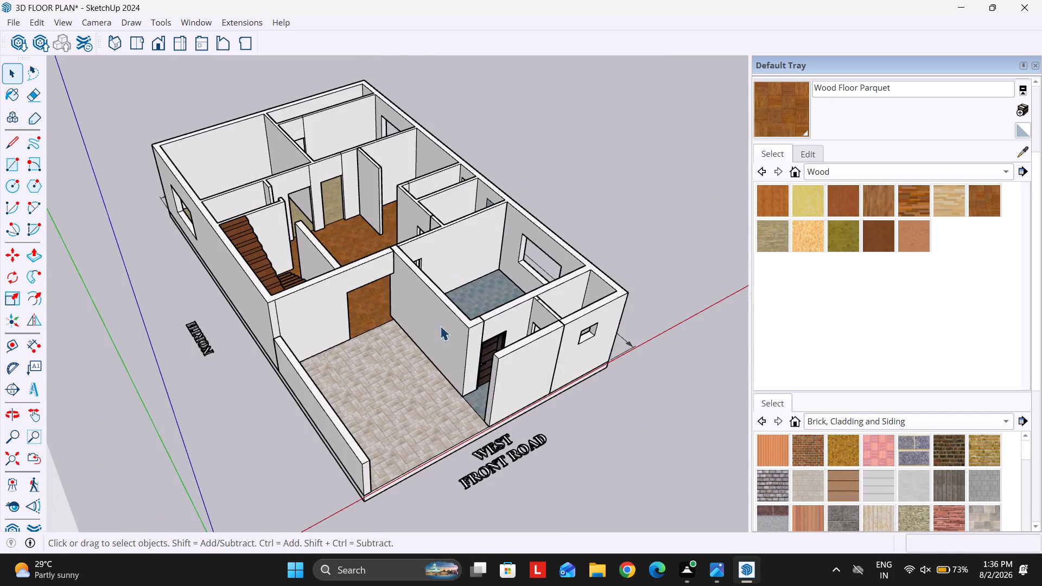
scroll(440, 323, "up", 5)
scroll(552, 326, "down", 5)
scroll(367, 95, "up", 3)
scroll(570, 434, "down", 2)
scroll(627, 507, "up", 3)
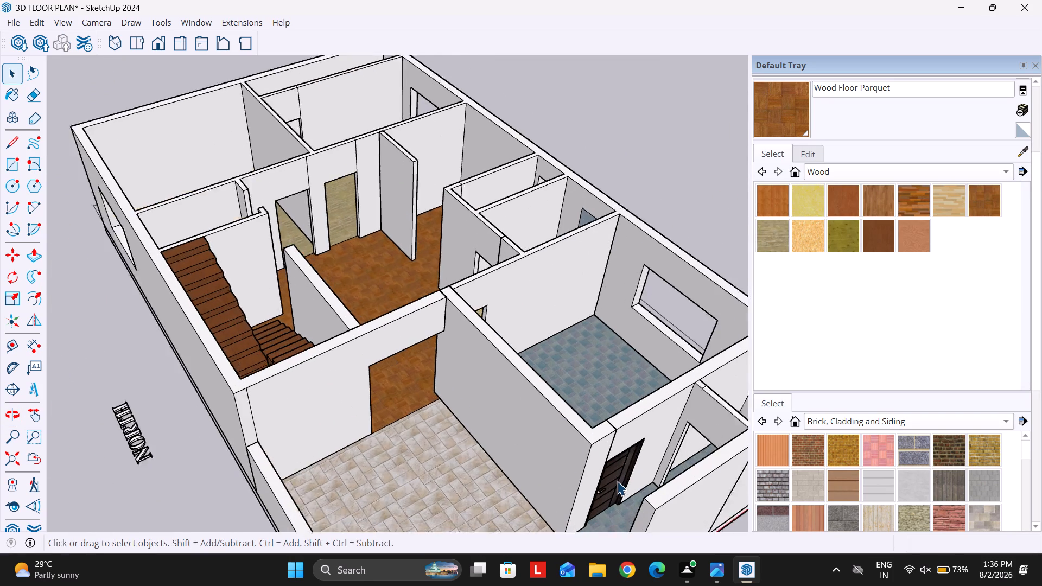
scroll(617, 481, "up", 1)
left_click(617, 480)
scroll(536, 269, "down", 5)
scroll(622, 442, "up", 2)
key("m")
scroll(580, 447, "up", 15)
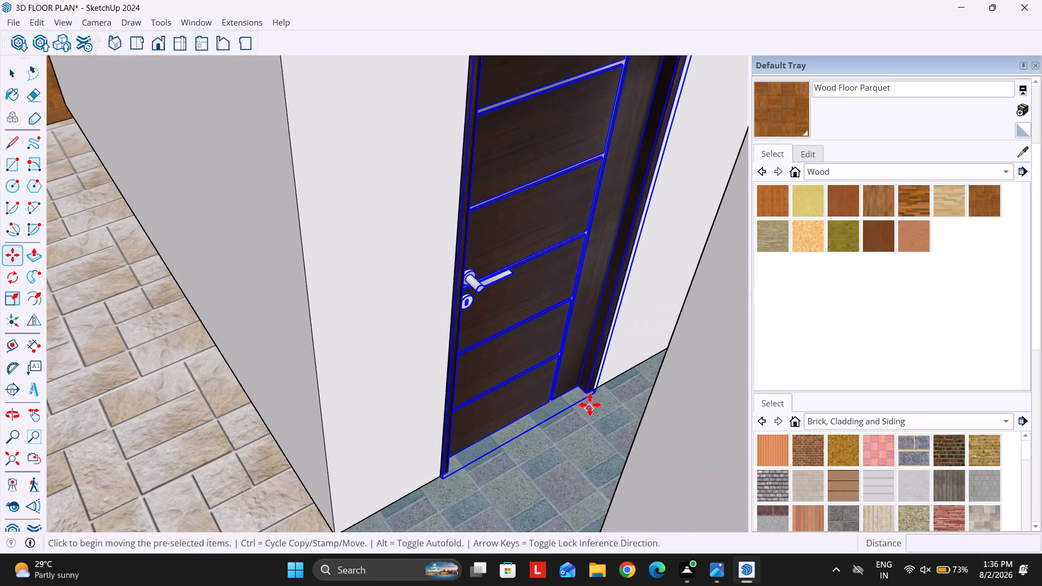
left_click(594, 393)
scroll(677, 375, "down", 20, "ctrl")
scroll(677, 375, "down", 3, "ctrl")
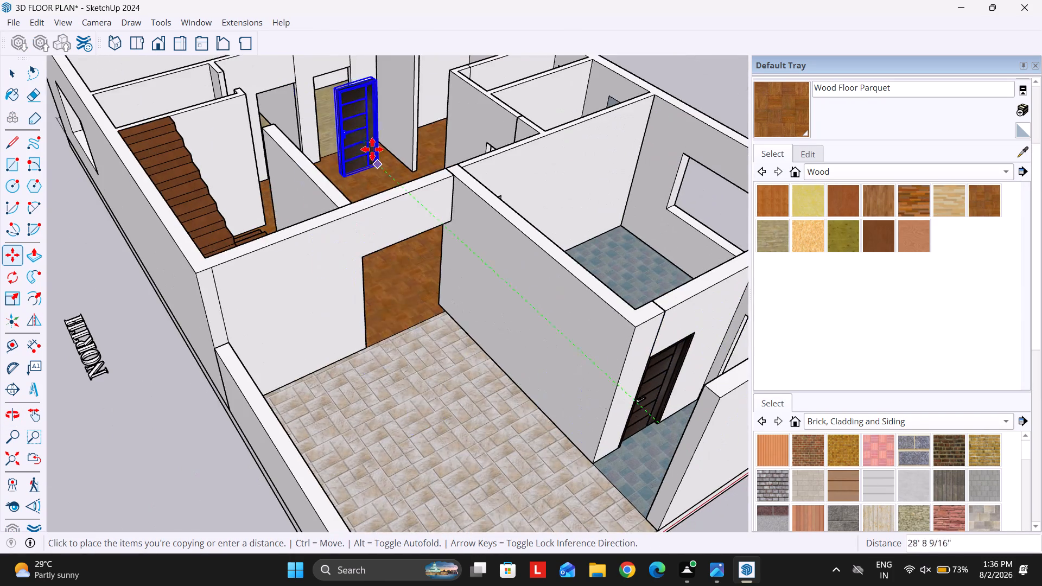
scroll(370, 146, "up", 19)
left_click(387, 176)
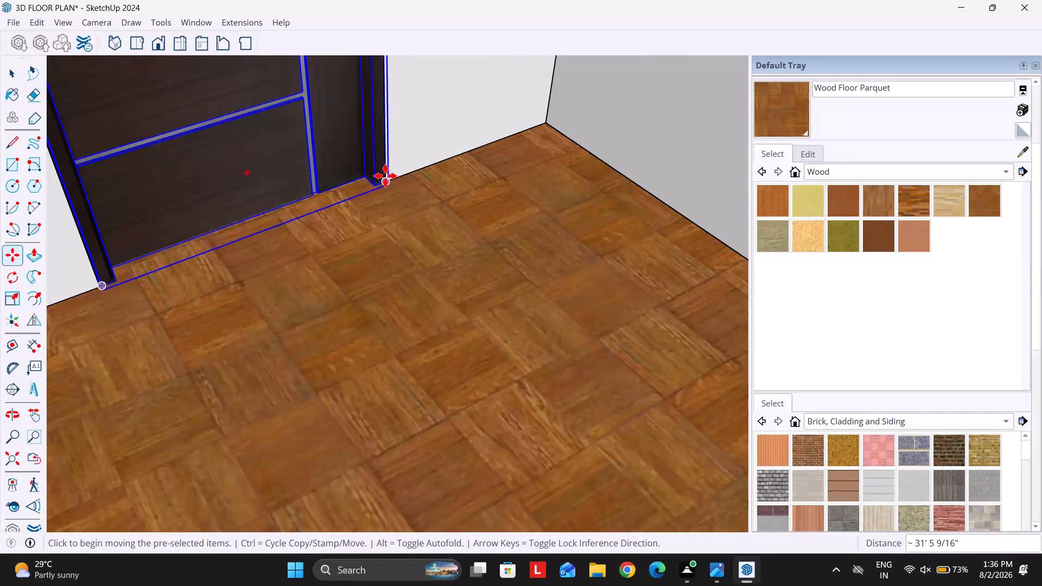
Copy the hall door into the adjacent rear doorway on the staircase side, aligning its base corner with the doorway's corner.
scroll(481, 273, "down", 12)
scroll(420, 263, "up", 2)
left_click(448, 289)
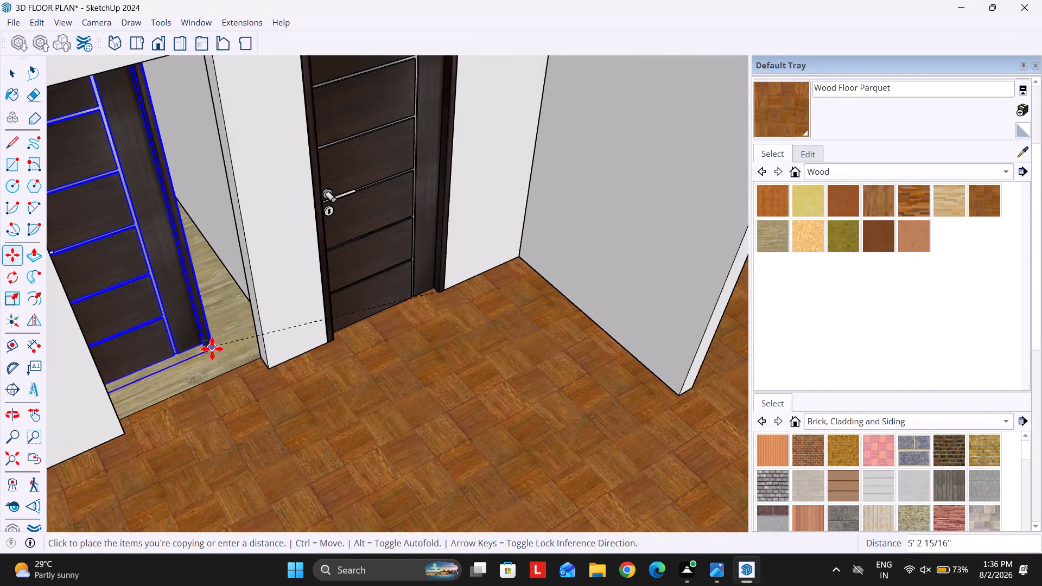
left_click(265, 367)
scroll(359, 375, "down", 11)
key("space")
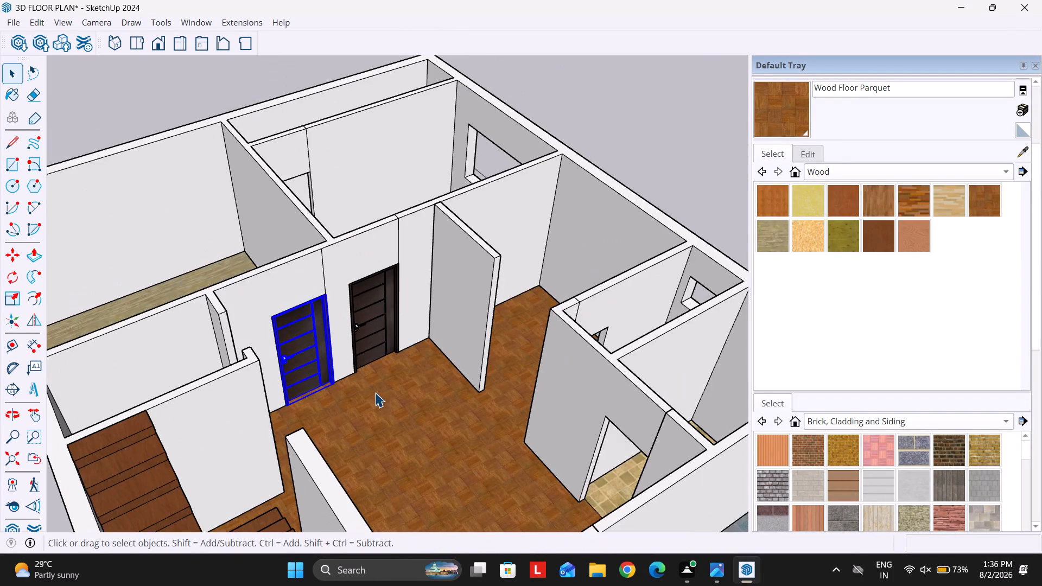
scroll(376, 373, "down", 8)
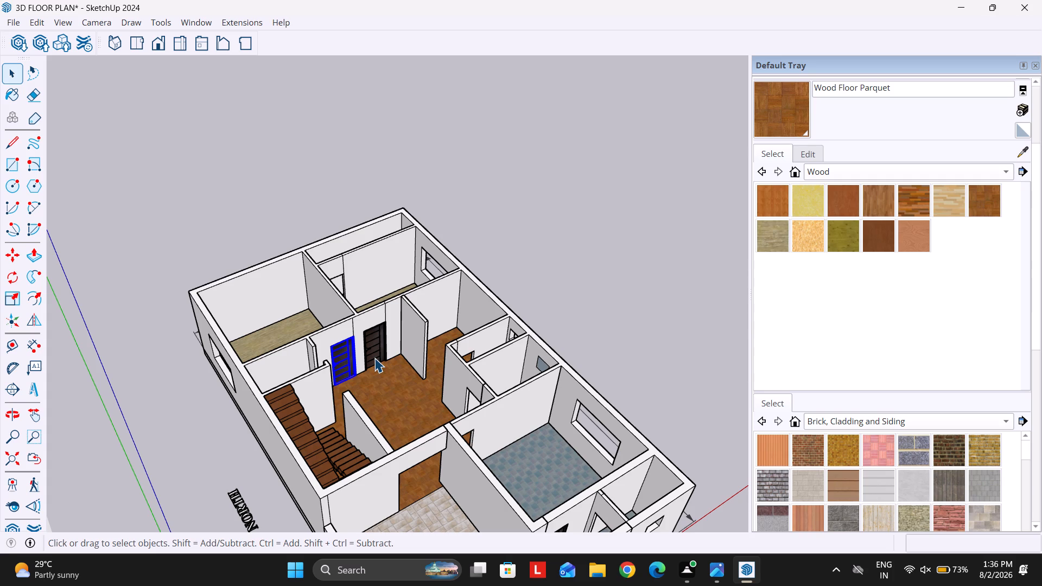
scroll(411, 301, "down", 5)
left_click(571, 251)
Open the parquet hall's freestanding partition for editing and copy the top edge of its end face 3' down.
scroll(468, 279, "up", 7)
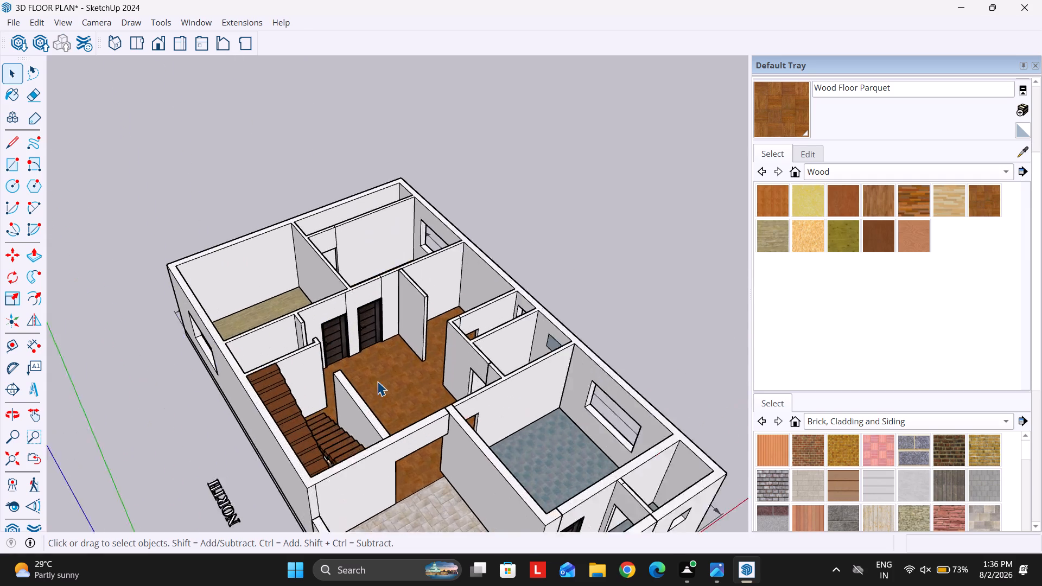
scroll(377, 381, "up", 1)
scroll(393, 304, "up", 4)
scroll(457, 258, "up", 3)
double_click(460, 257)
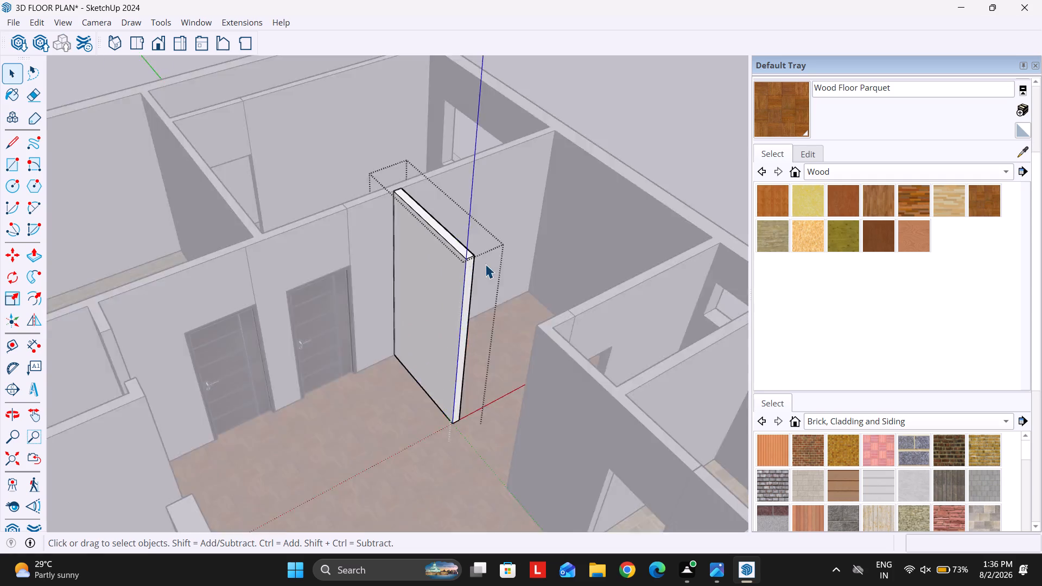
scroll(485, 264, "up", 5)
left_click(450, 249)
scroll(455, 255, "up", 5)
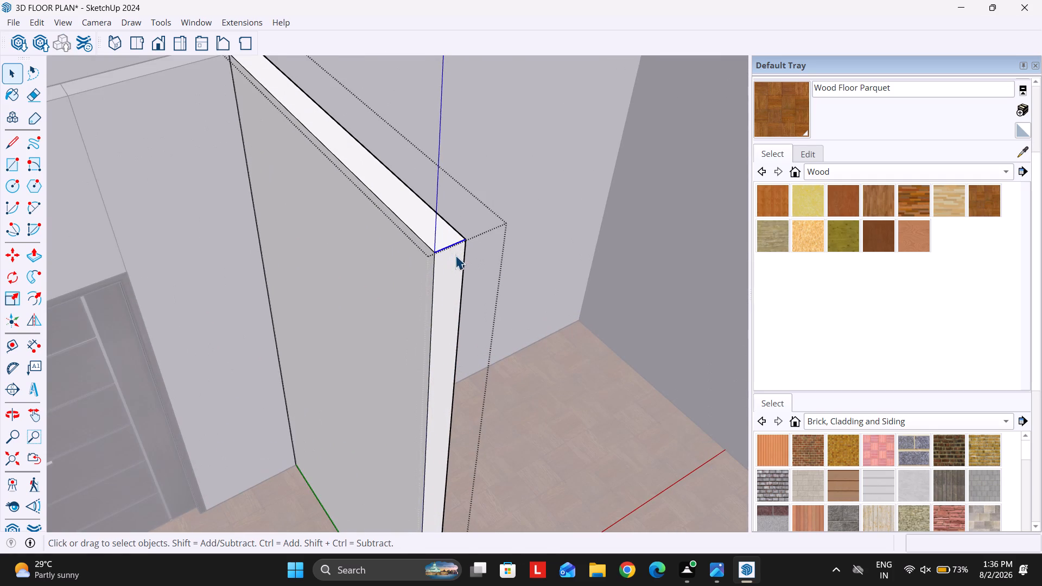
key("m")
left_click(462, 244)
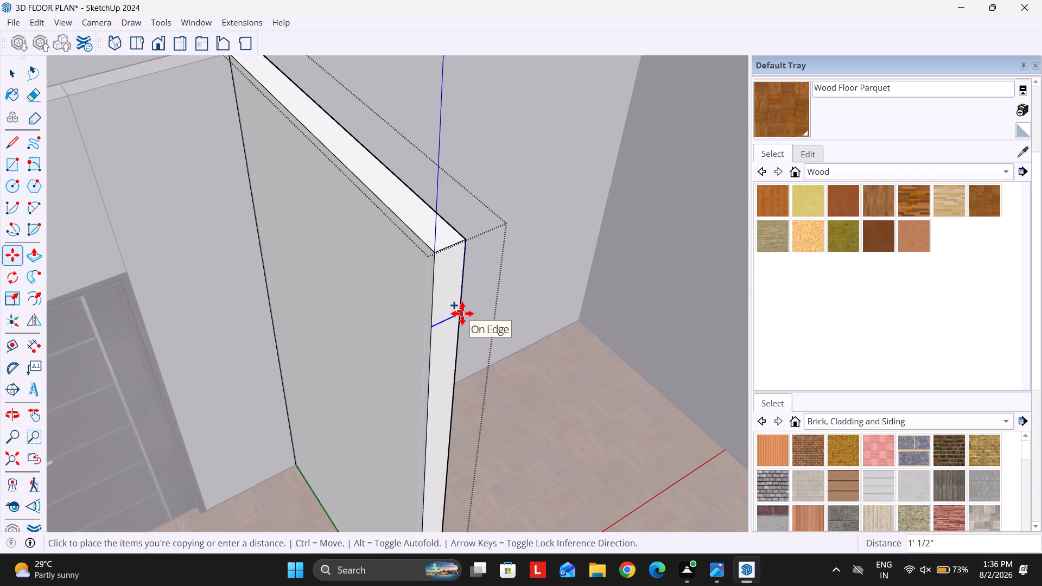
type("3'")
key("Return")
Push/Pull the upper part of the partition's end face across to the opposite wall, bridging the opening above door height.
key("p")
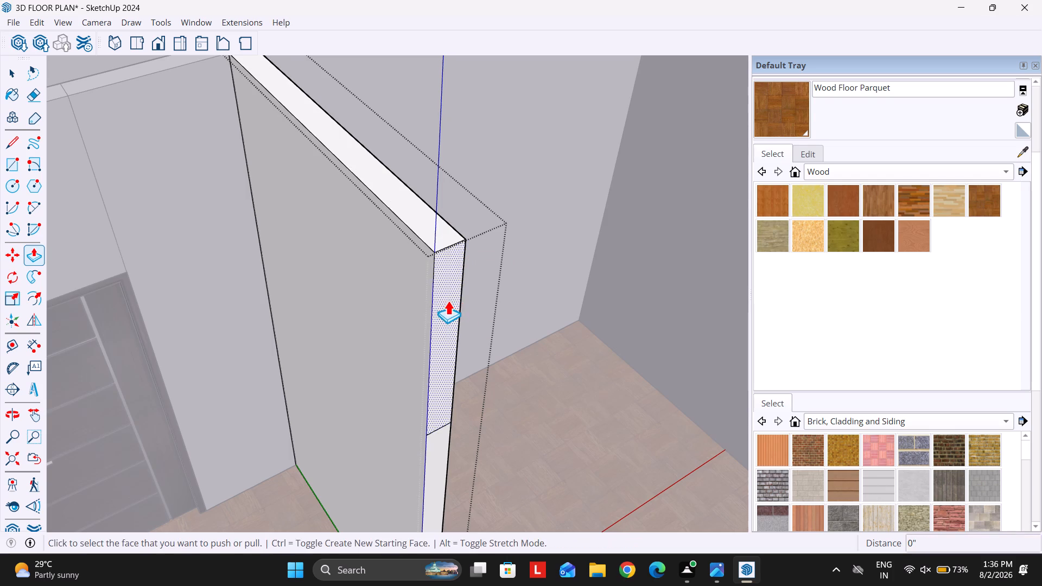
left_click(447, 300)
scroll(380, 272, "down", 4)
left_click(598, 446)
key("space")
scroll(485, 336, "down", 6)
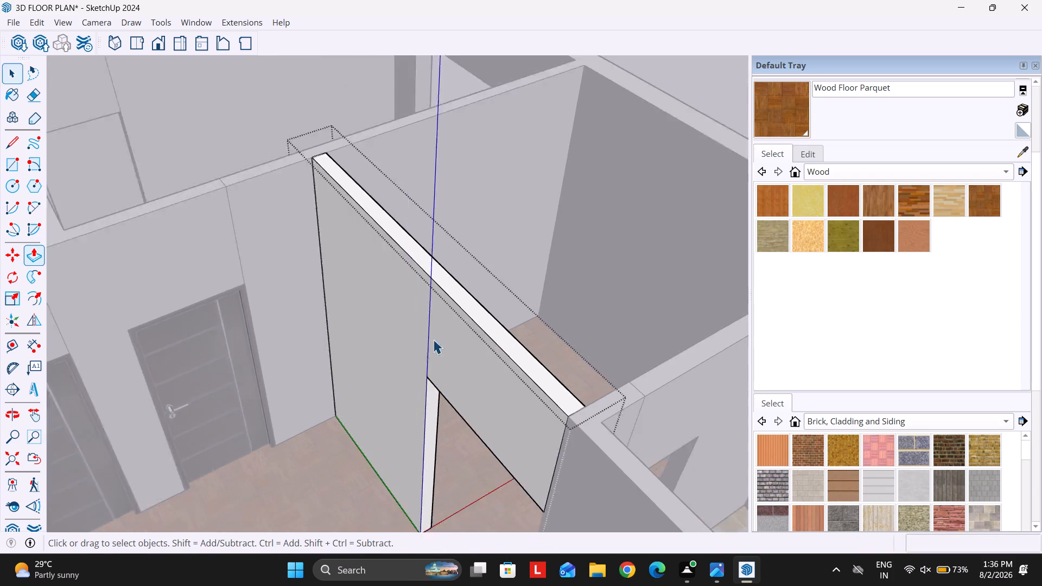
key("space")
scroll(433, 339, "down", 6)
left_click(657, 181)
Search the 3D Warehouse for SLIDING DOOR.
scroll(544, 183, "down", 20)
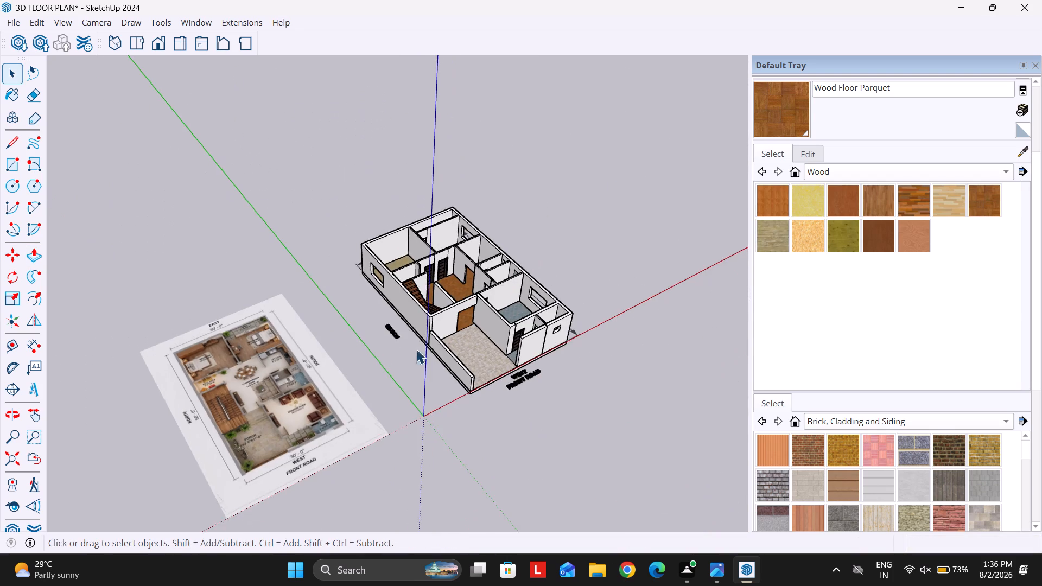
scroll(386, 362, "up", 7)
scroll(472, 255, "up", 3)
scroll(316, 292, "down", 5)
scroll(513, 358, "up", 13)
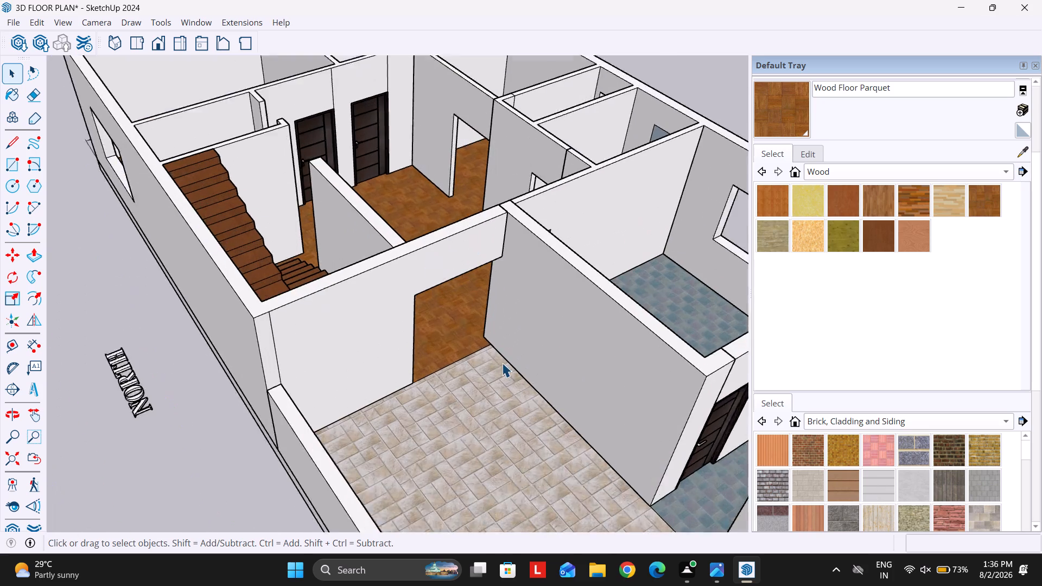
scroll(502, 362, "up", 1)
middle_click_drag(461, 355, 392, 344)
scroll(427, 298, "up", 3)
left_click(14, 49)
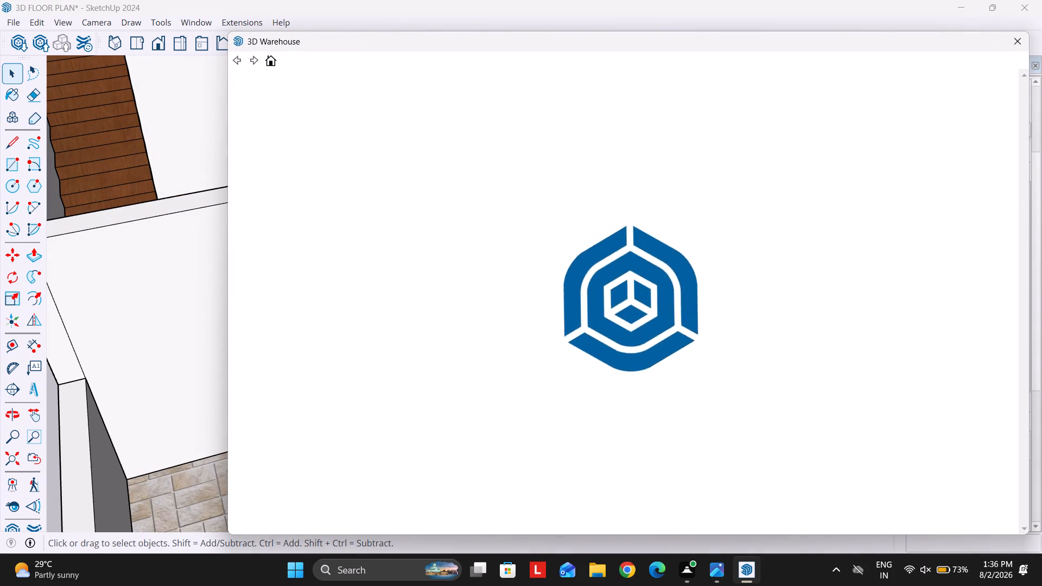
left_click(437, 92)
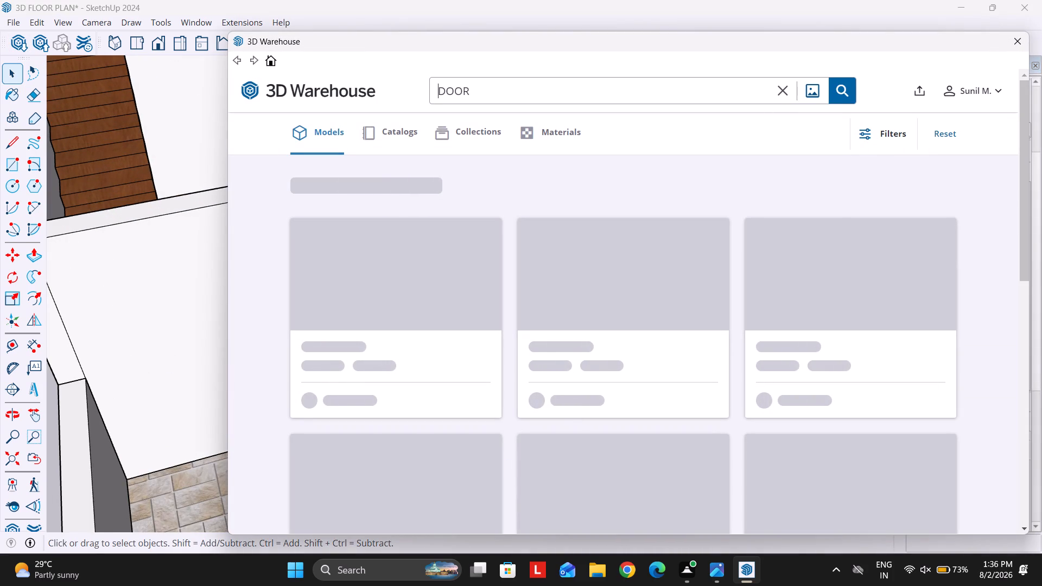
key("s")
type("LIDING")
key("space")
key("Return")
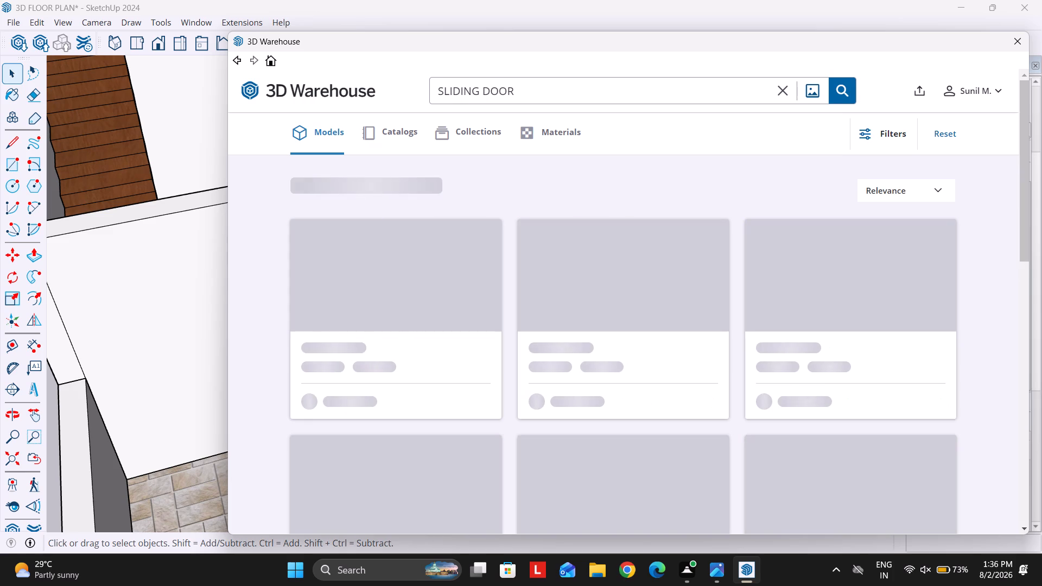
Look through the SLIDING DOOR search results for a two-panel glass door suited to the porch entrance.
scroll(538, 238, "down", 2)
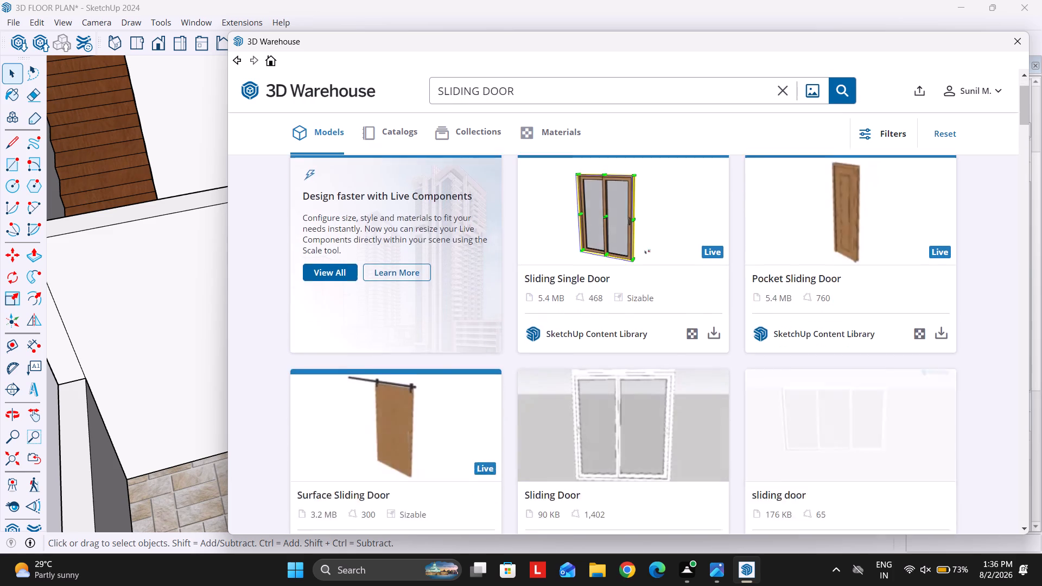
scroll(547, 265, "down", 2)
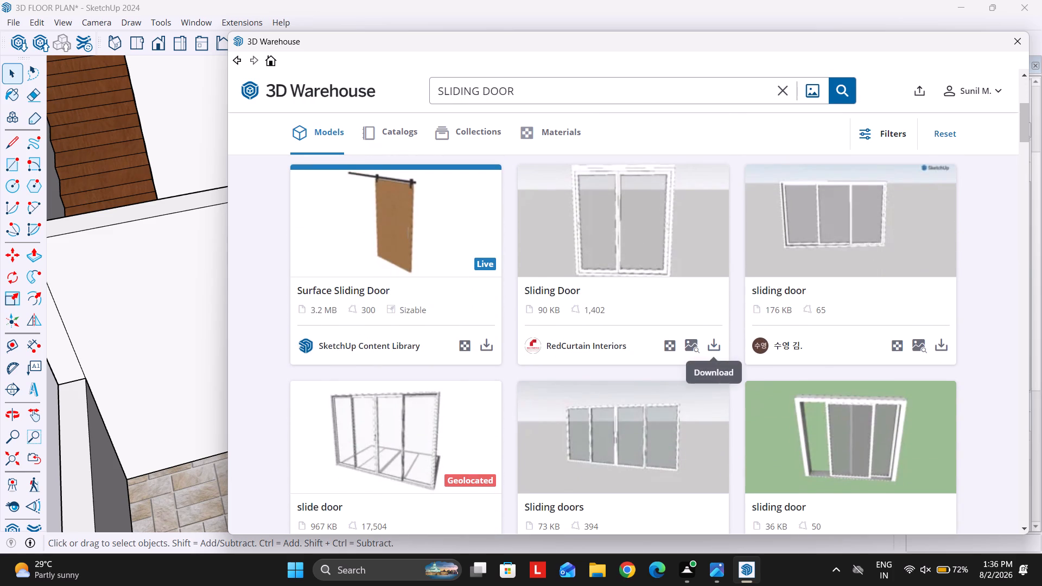
scroll(874, 287, "down", 3)
scroll(775, 319, "down", 3)
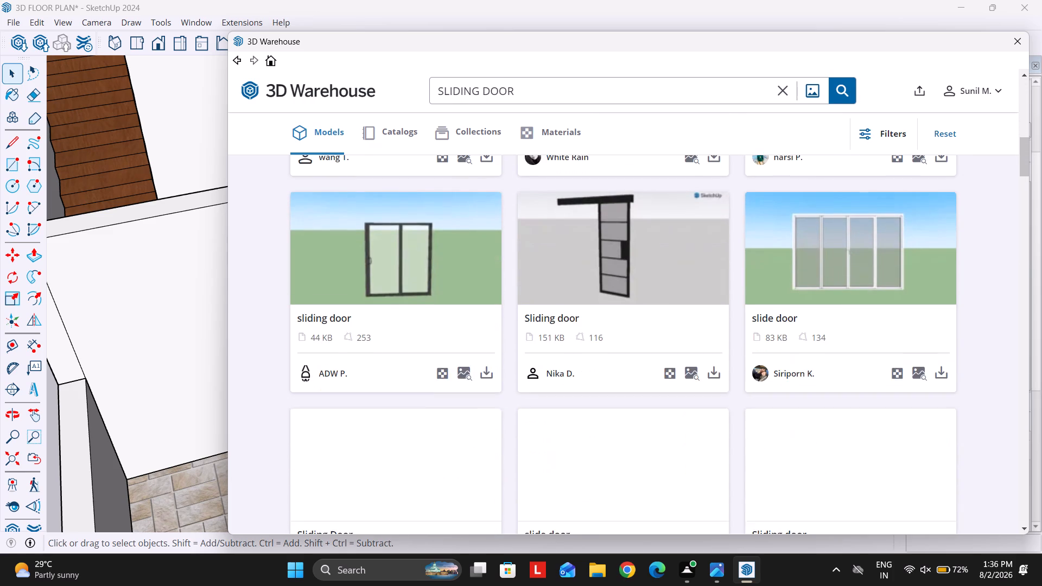
scroll(681, 327, "up", 4)
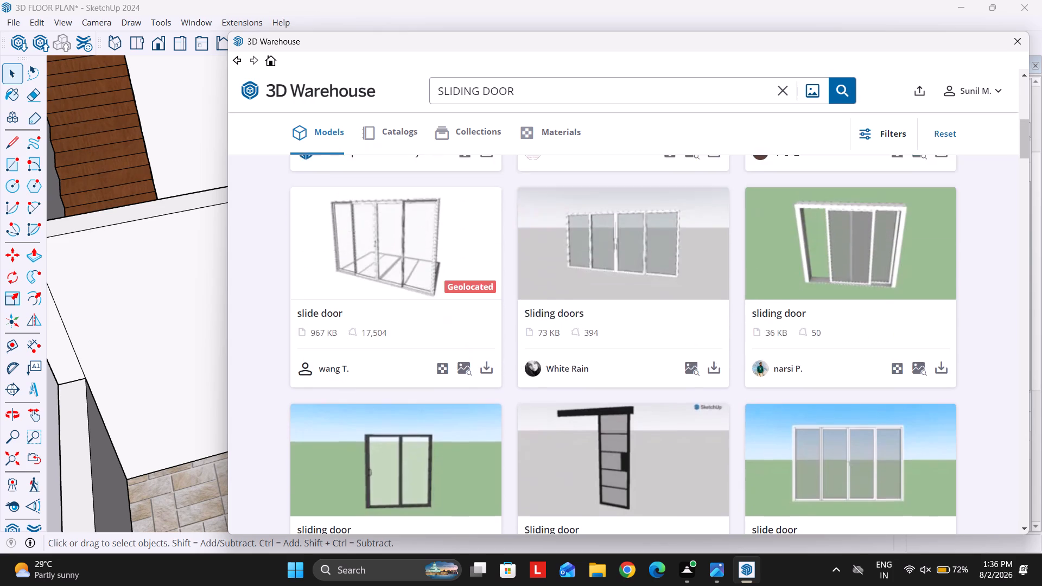
scroll(681, 327, "up", 3)
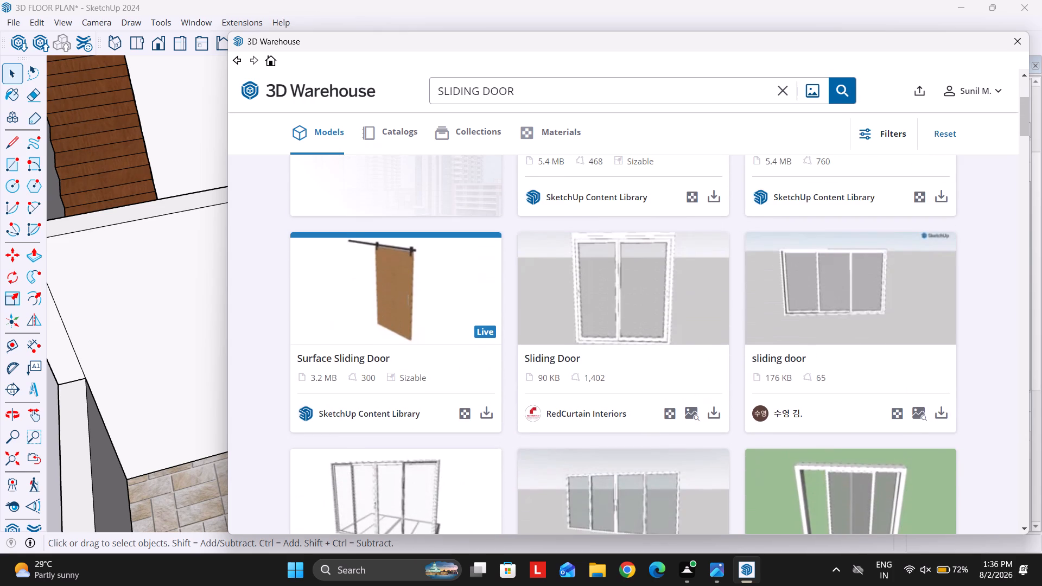
scroll(682, 336, "up", 2)
scroll(660, 303, "down", 5)
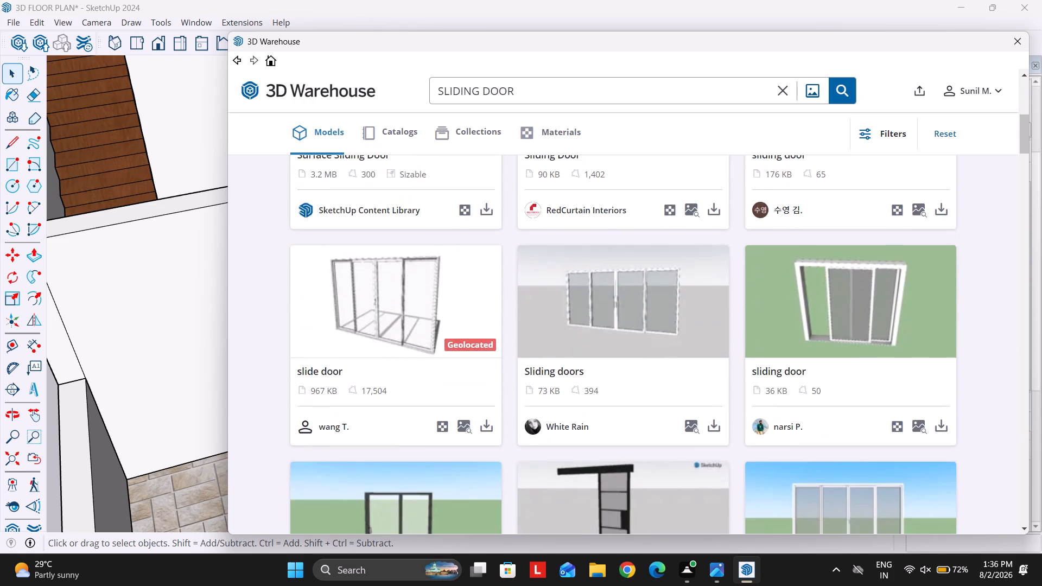
scroll(545, 320, "down", 10)
scroll(545, 320, "up", 1)
scroll(545, 320, "down", 2)
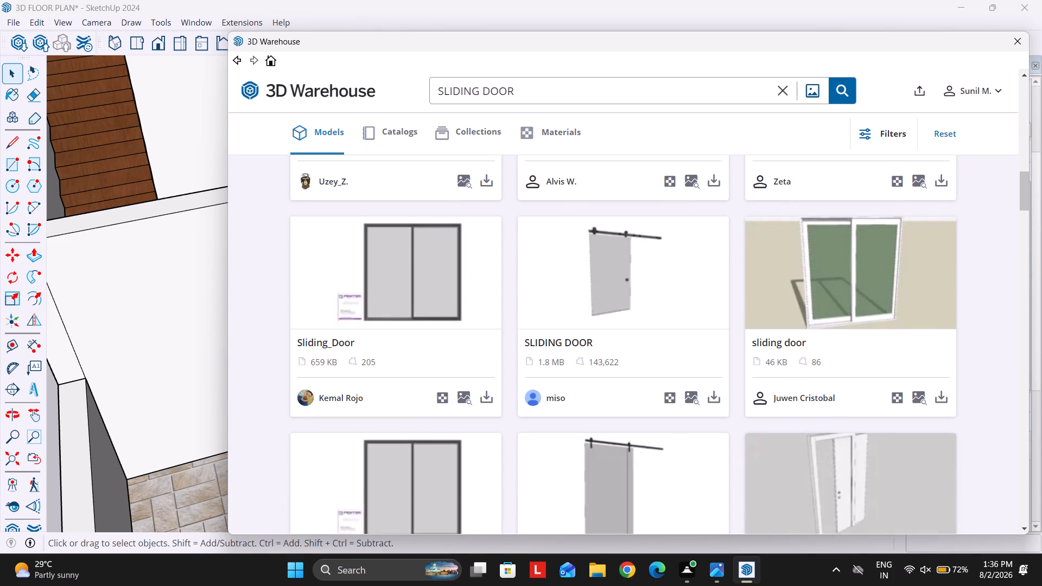
scroll(545, 320, "down", 6)
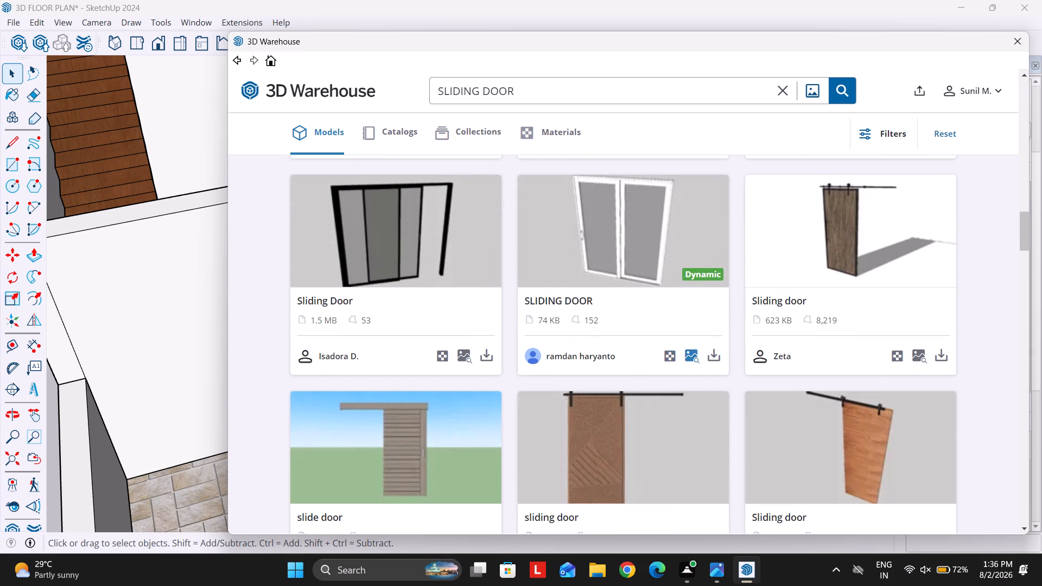
Download the white two-panel dynamic SLIDING DOOR into the model and place it at the porch doorway's bottom corner.
left_click(715, 360)
left_click(587, 304)
scroll(517, 258, "down", 2)
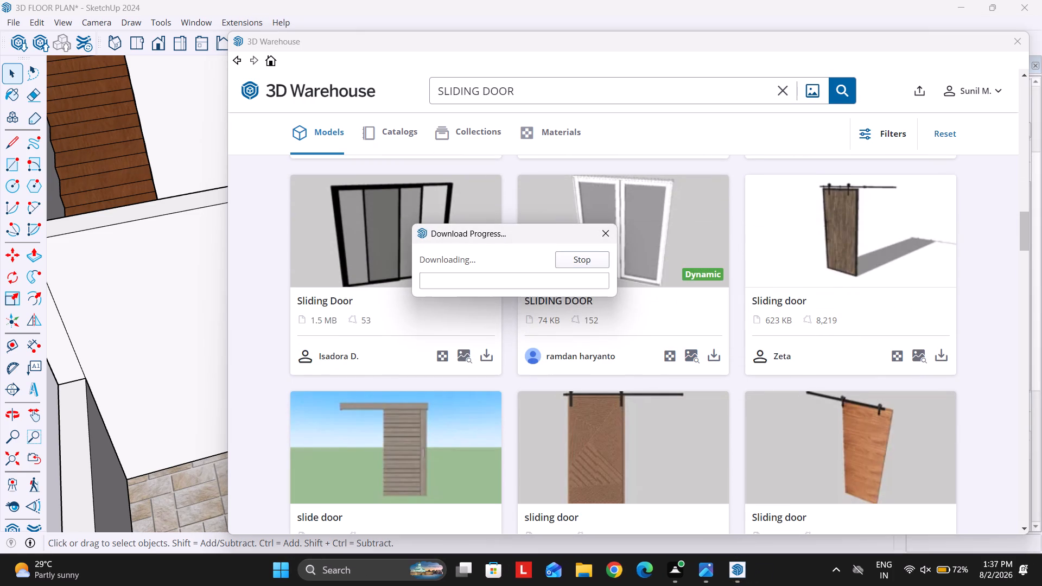
scroll(516, 258, "down", 10)
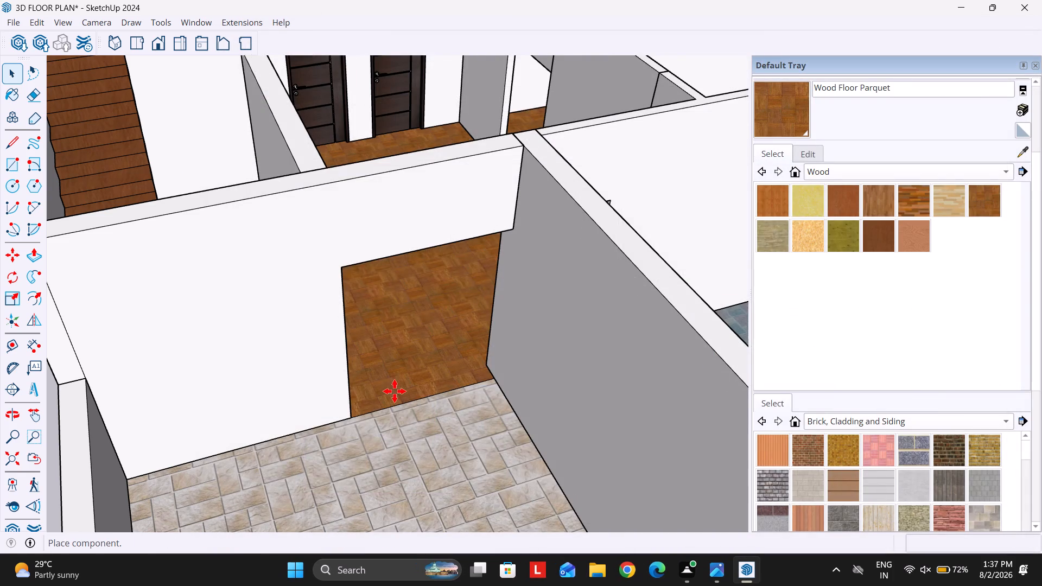
scroll(372, 396, "up", 20)
scroll(372, 396, "up", 4)
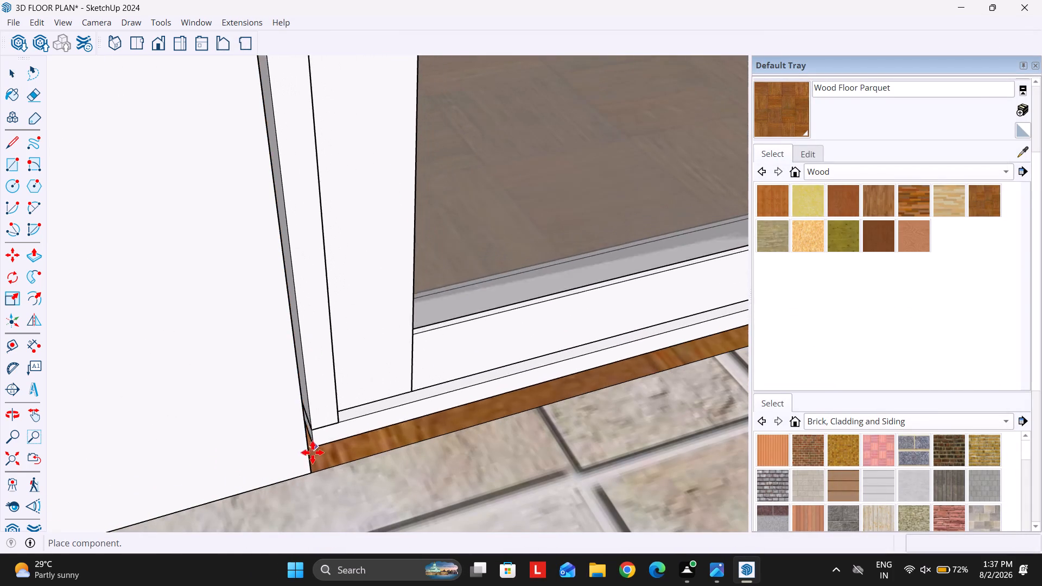
left_click(314, 468)
Explode the dynamic sliding door component and make its parts into a plain group.
scroll(250, 434, "down", 20)
scroll(250, 434, "down", 5)
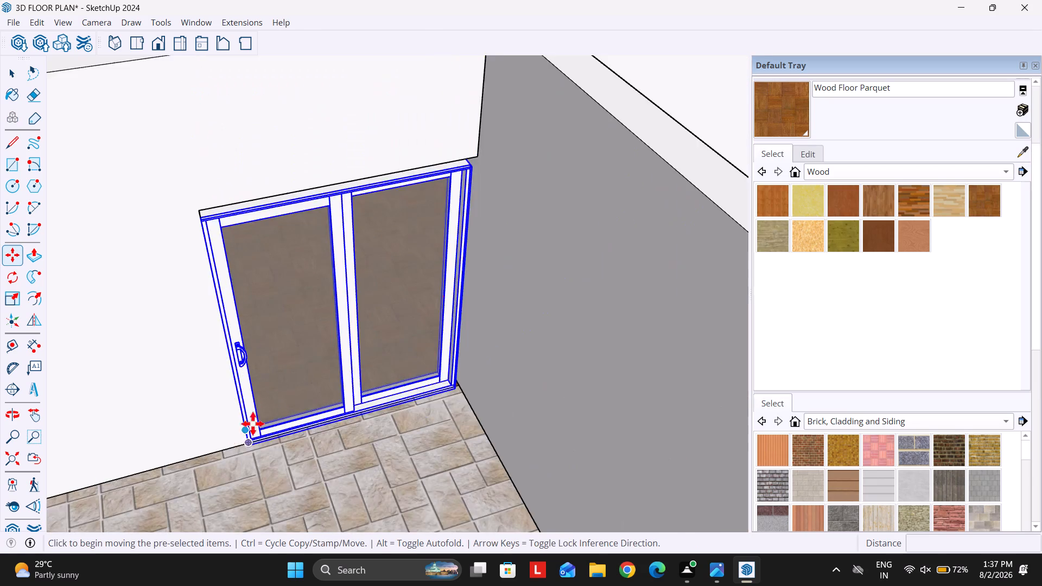
scroll(253, 424, "down", 4)
key("s")
scroll(376, 329, "up", 9)
middle_click_drag(361, 336, 394, 280)
scroll(395, 277, "down", 6)
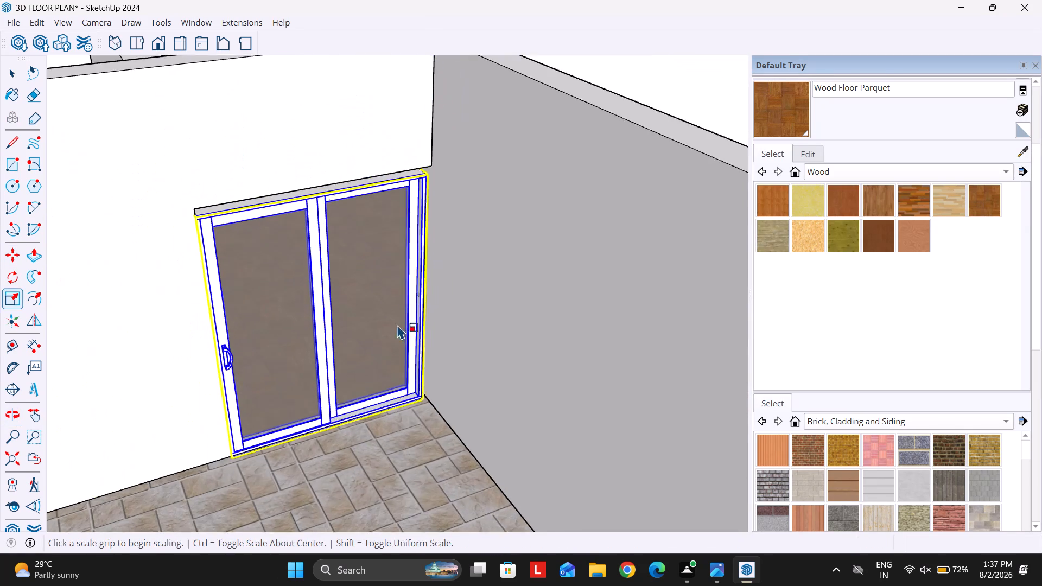
scroll(397, 324, "down", 2)
key("space")
right_click(415, 279)
left_click(468, 110)
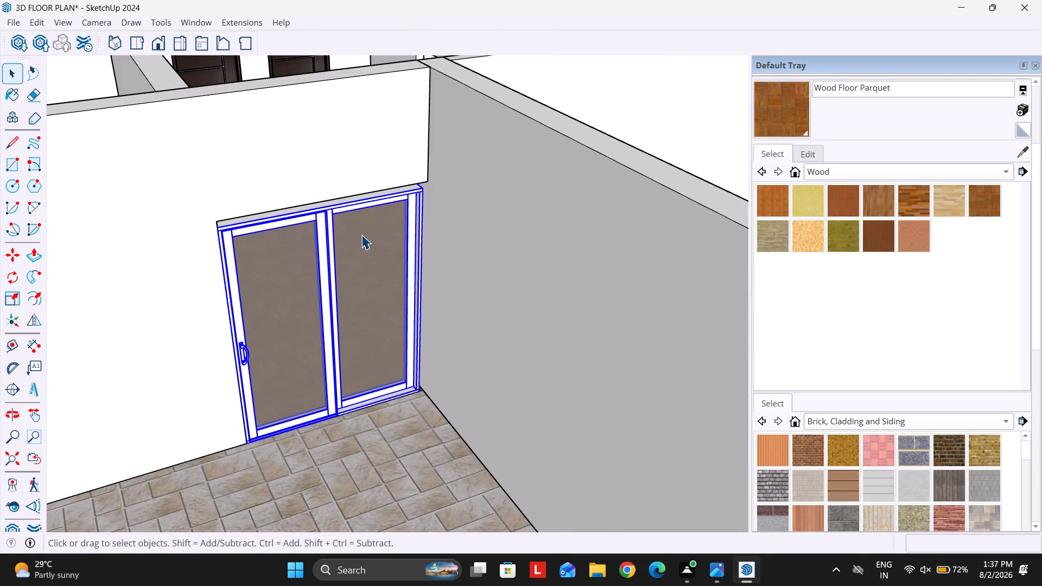
right_click(321, 212)
left_click(366, 146)
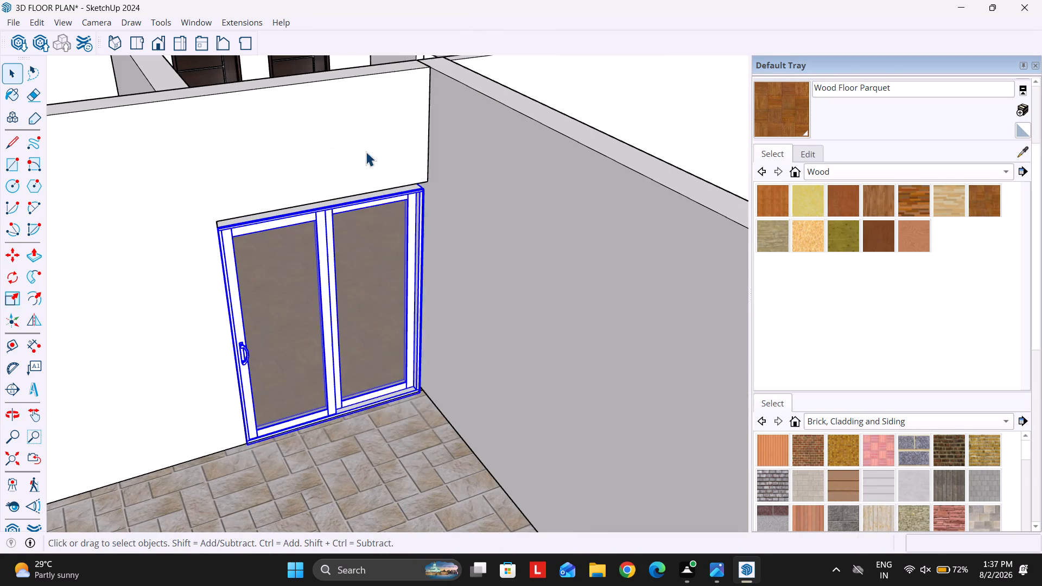
Scale the sliding door's height by about 1.02 so its top meets the underside of the wall above.
scroll(348, 231, "up", 3)
key("s")
scroll(311, 187, "up", 7)
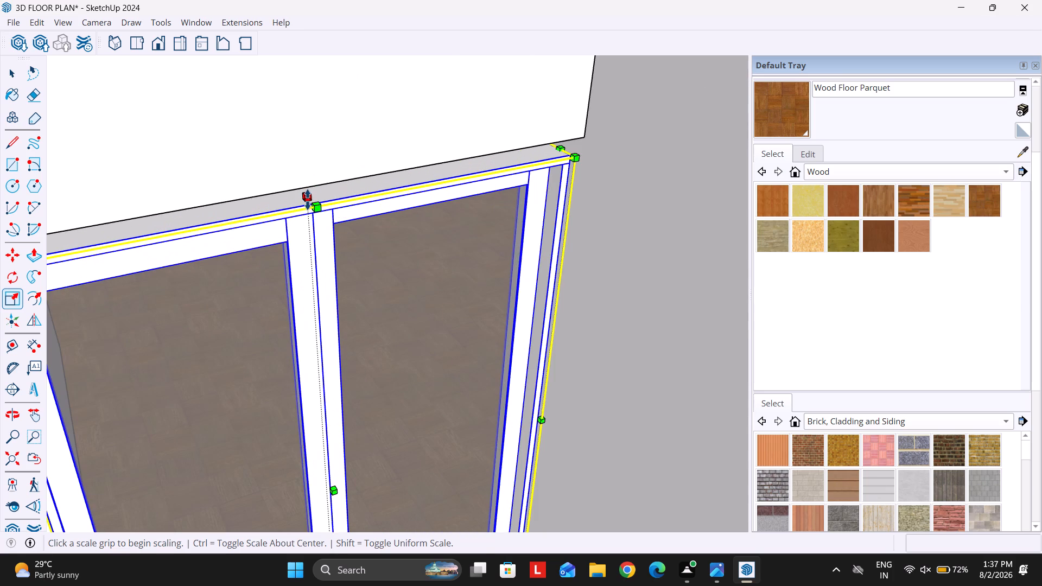
left_click(308, 200)
left_click(586, 138)
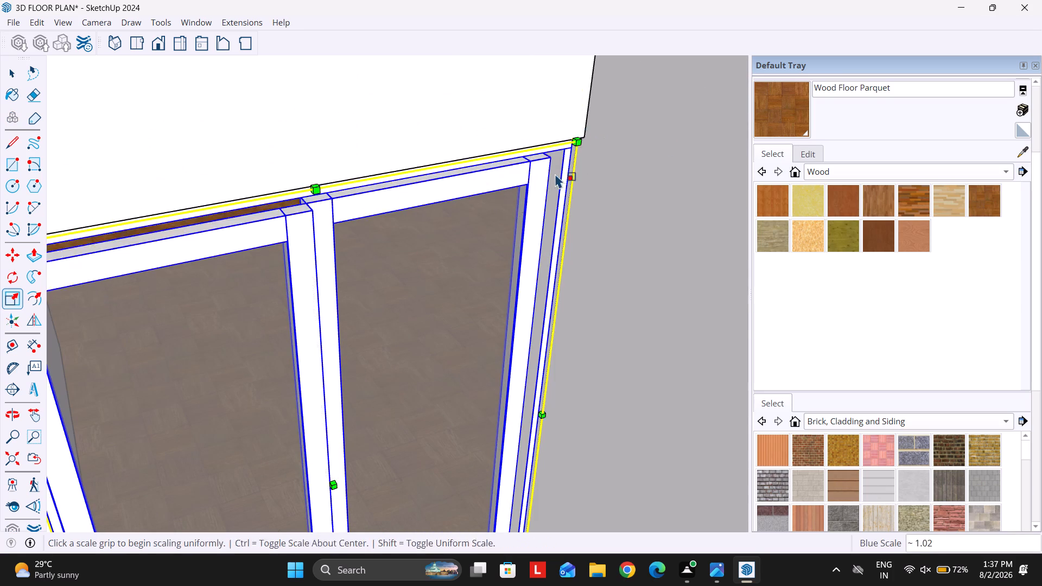
Scale the sliding door's width by about 1.03 towards the adjoining side wall.
scroll(538, 214, "down", 10)
scroll(518, 293, "up", 11)
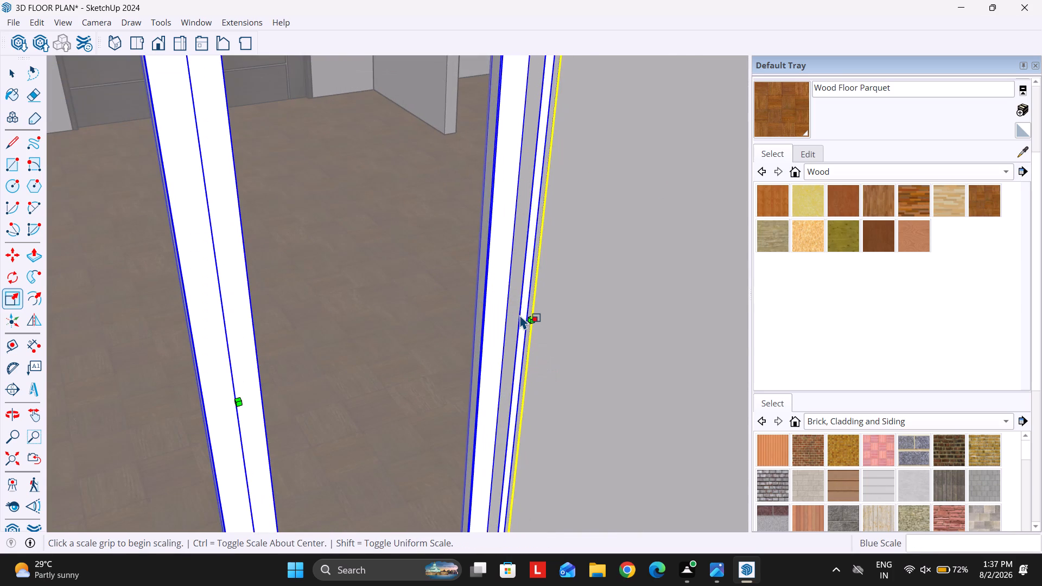
key("k")
left_click(514, 310)
key("k")
scroll(399, 375, "down", 8)
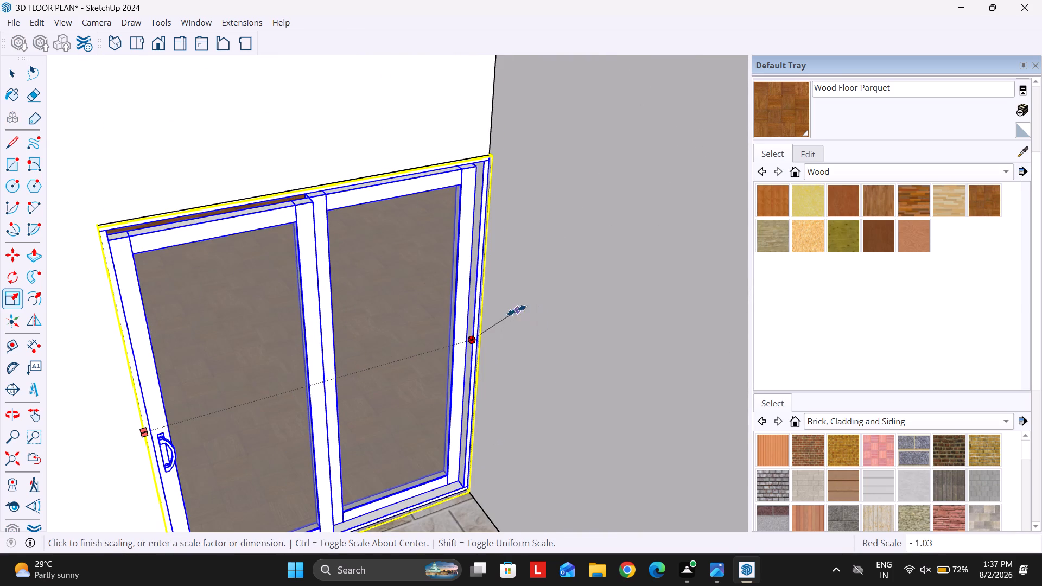
left_click(517, 311)
key("space")
Open the sliding door group for editing and try to scale both glazed panels up by about 1.02 to the frame head.
scroll(435, 237, "down", 19)
scroll(373, 266, "up", 8)
middle_click_drag(349, 245, 252, 156)
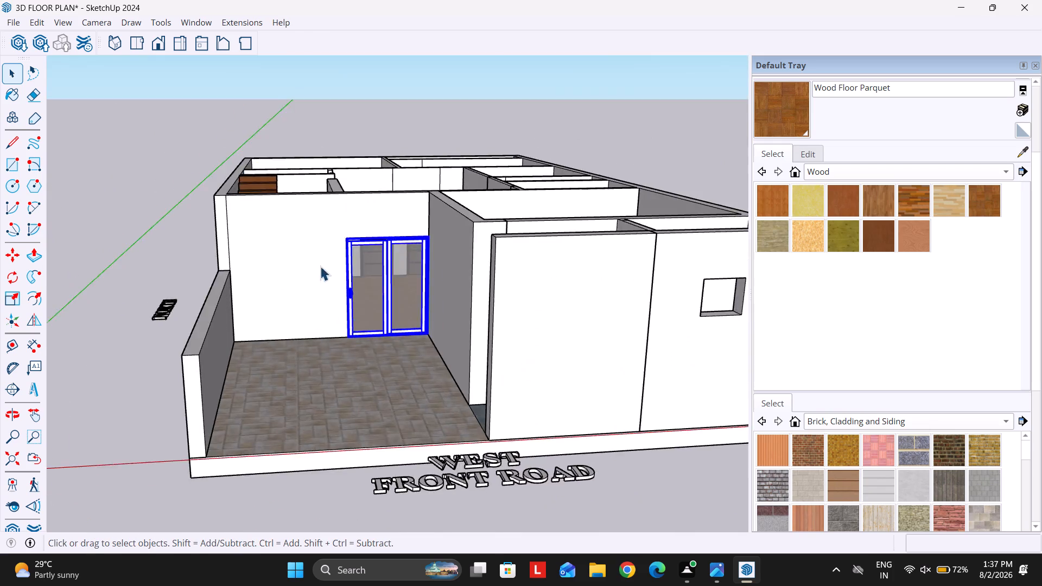
scroll(320, 266, "up", 14)
middle_click_drag(423, 240, 332, 155)
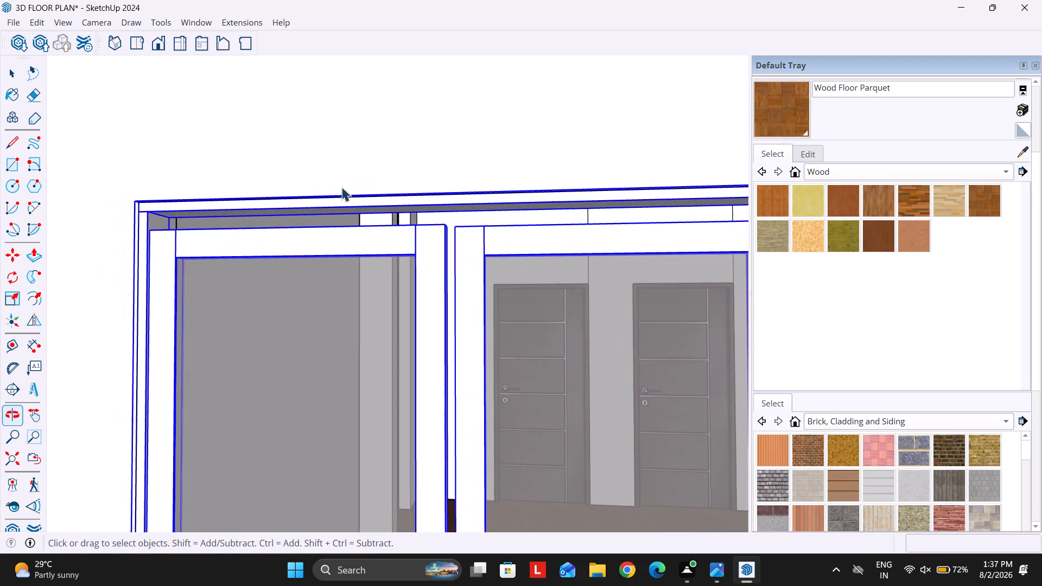
double_click(430, 315)
left_click(431, 310)
left_click(468, 264, "ctrl")
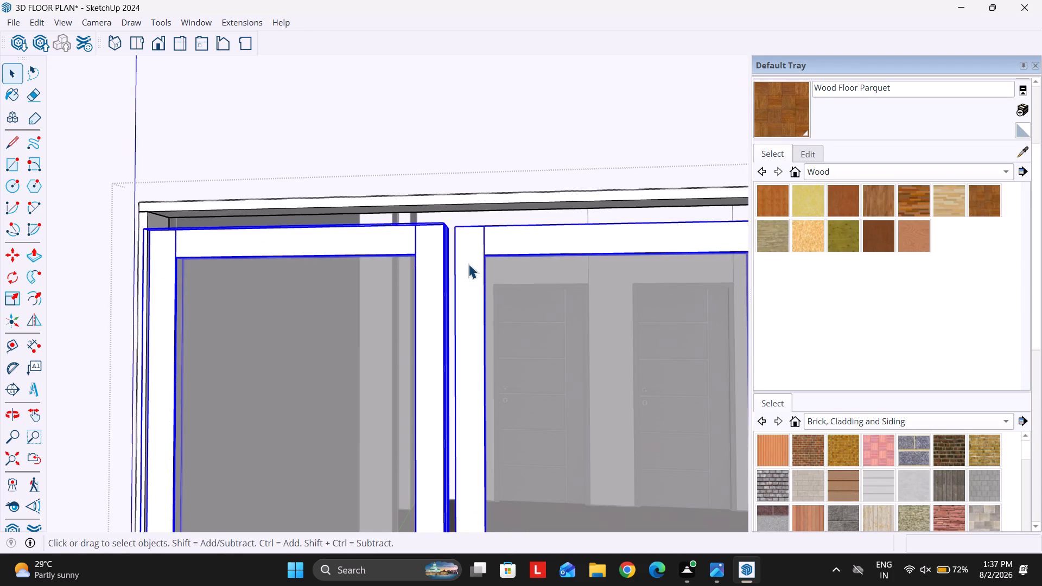
key("s")
middle_click_drag(494, 261, 462, 305)
scroll(446, 233, "up", 1)
left_click(446, 233)
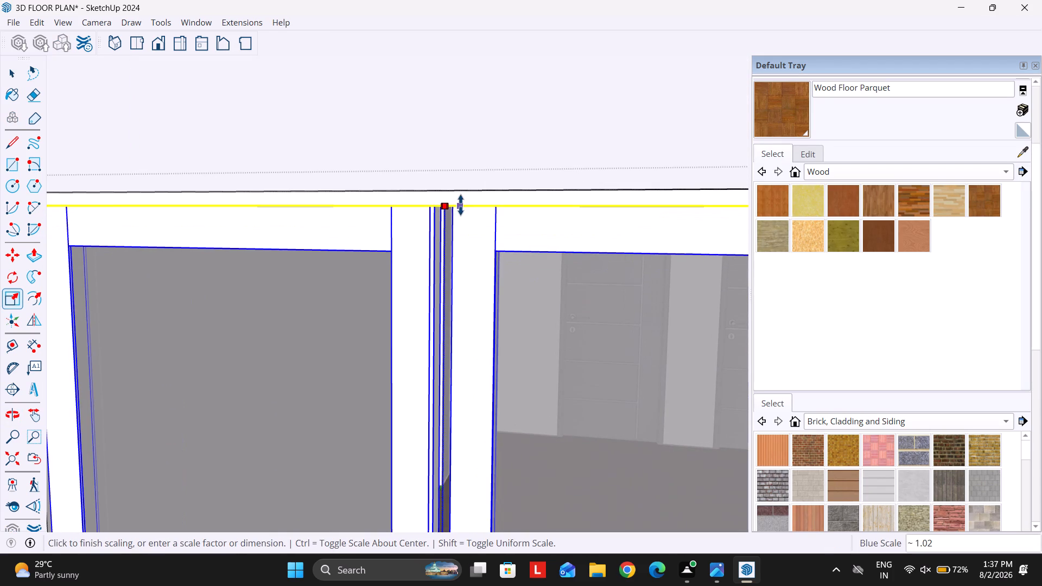
left_click(457, 207)
key("space")
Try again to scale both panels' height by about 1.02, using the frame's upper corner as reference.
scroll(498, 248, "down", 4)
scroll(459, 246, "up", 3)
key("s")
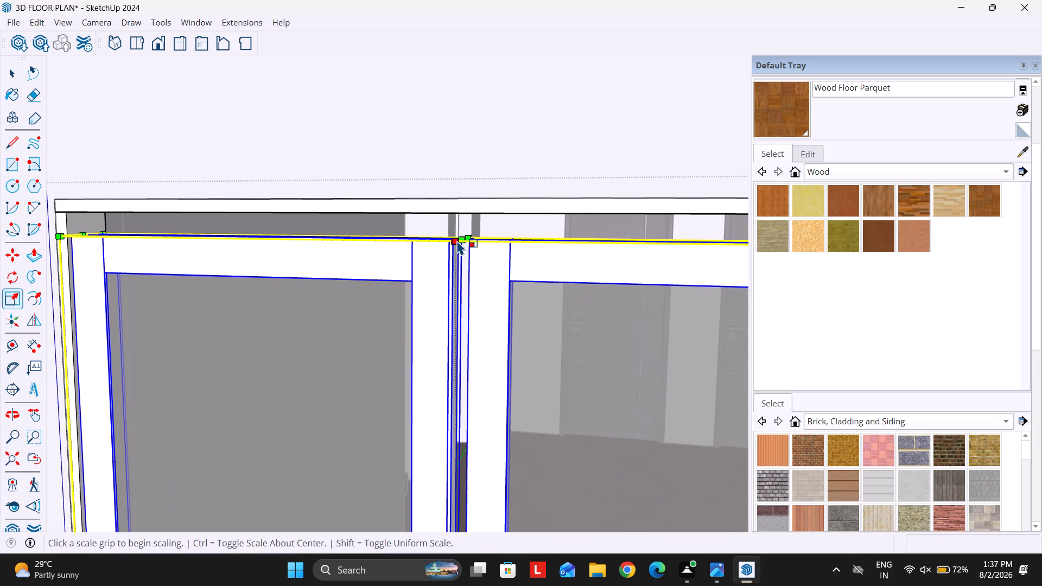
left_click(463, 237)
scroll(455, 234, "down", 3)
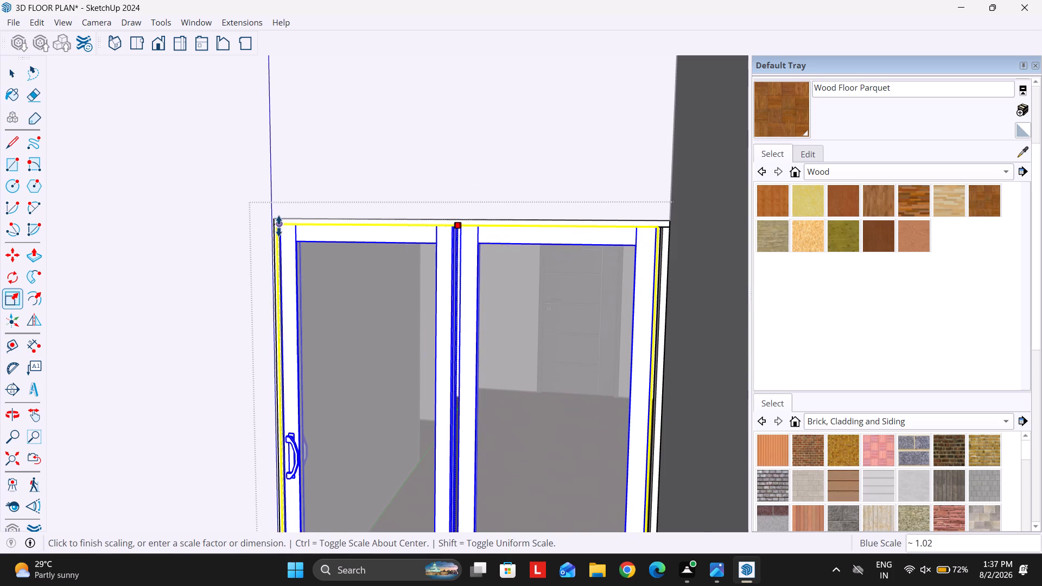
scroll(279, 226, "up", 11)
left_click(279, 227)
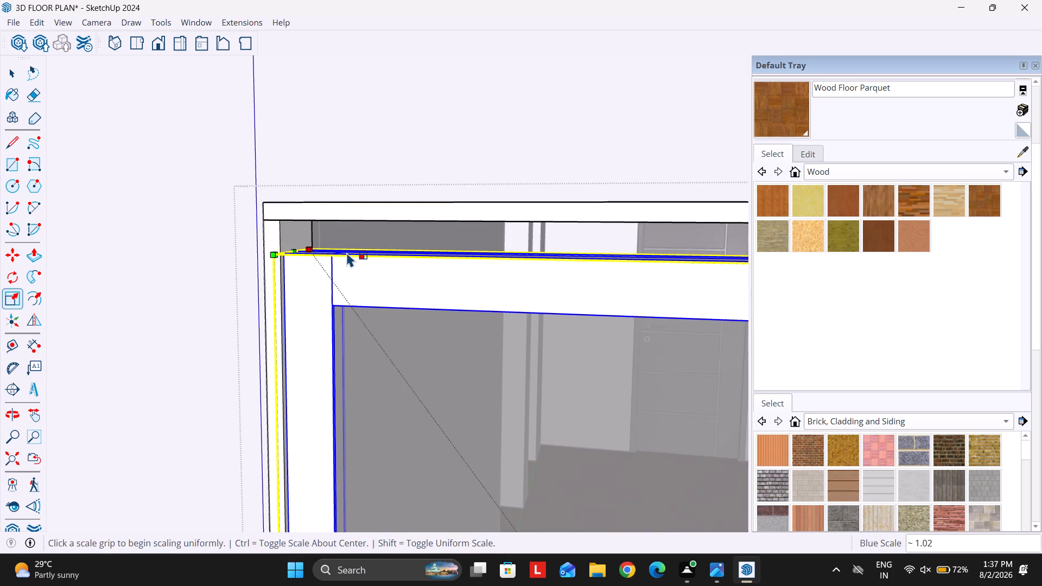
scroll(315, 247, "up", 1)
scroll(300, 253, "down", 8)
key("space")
Explode the two selected door panels and make their parts into a single group.
right_click(576, 289)
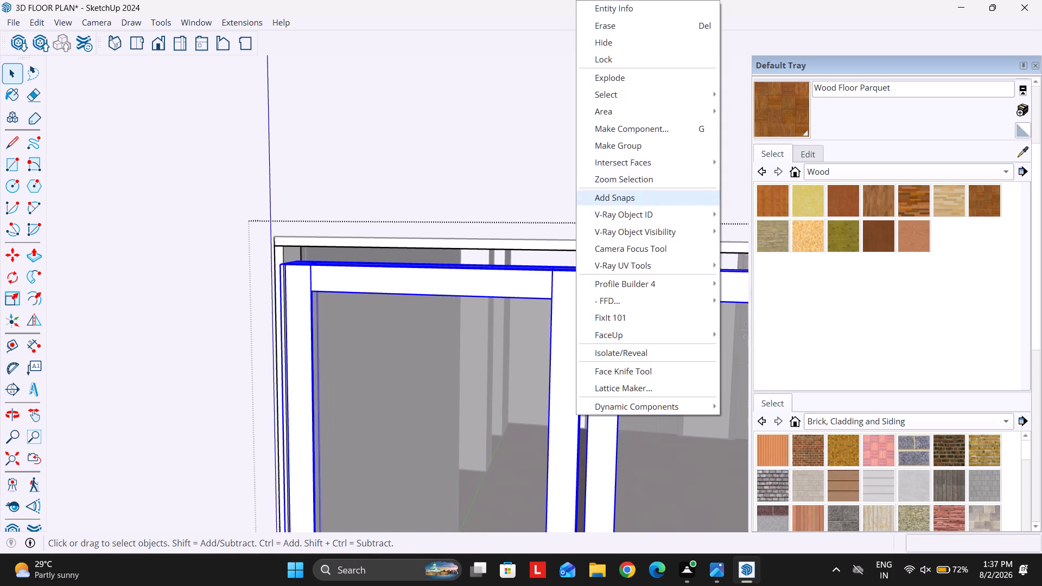
left_click(611, 78)
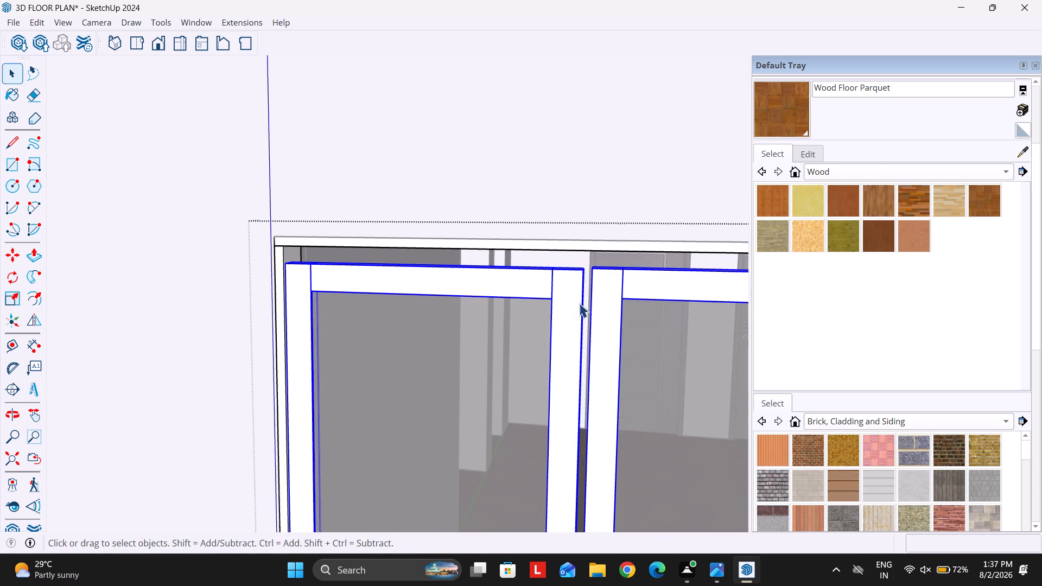
right_click(576, 304)
left_click(621, 149)
Scale the regrouped panels' height by about 1.02 to reach the frame head and close the door group.
key("s")
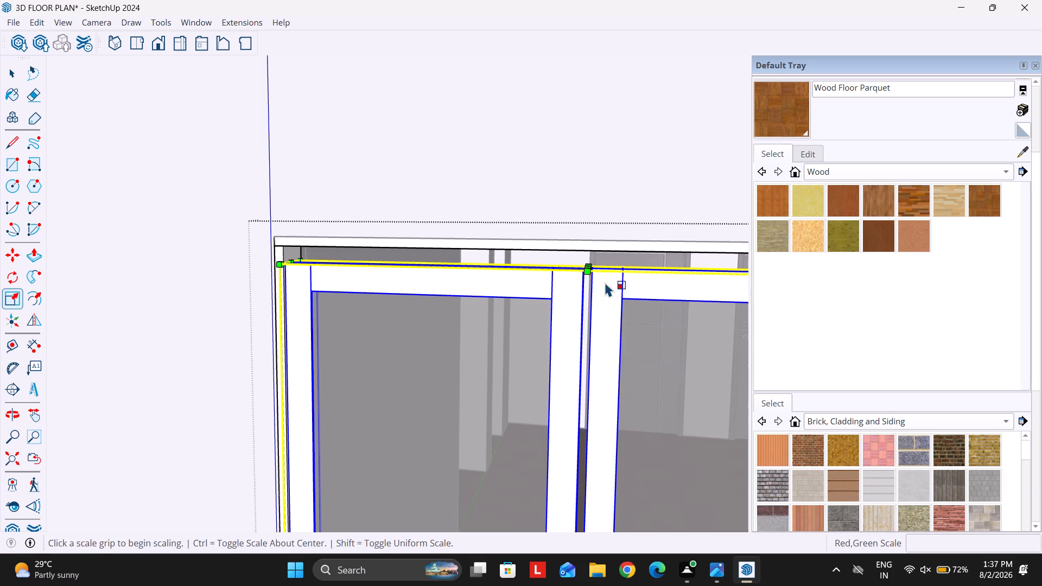
middle_click_drag(590, 268, 507, 262)
left_click(571, 267)
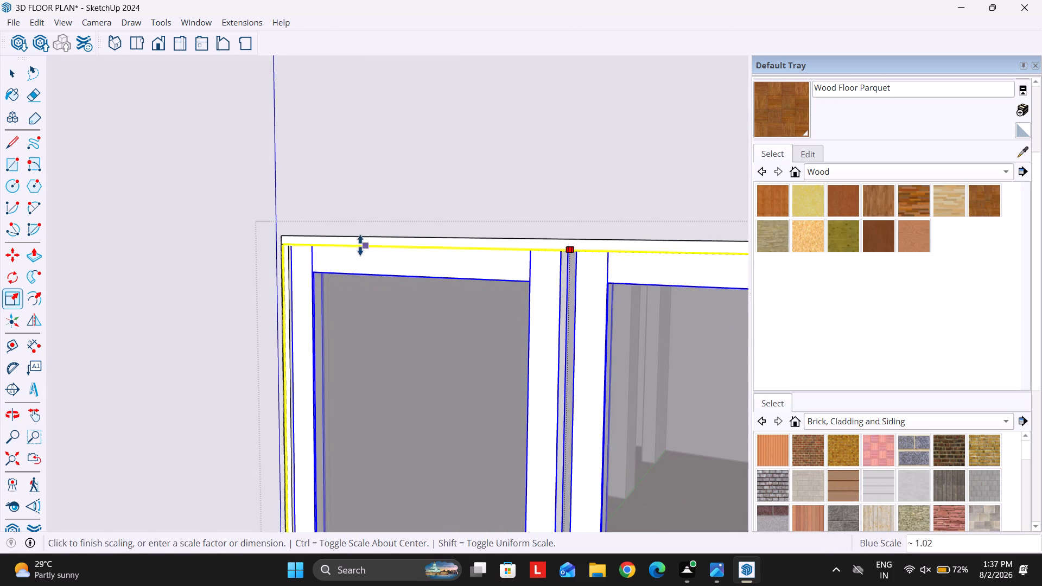
left_click(287, 246)
key("space")
scroll(431, 252, "down", 6)
middle_click_drag(301, 298, 382, 292)
scroll(360, 276, "down", 20)
scroll(360, 276, "down", 10)
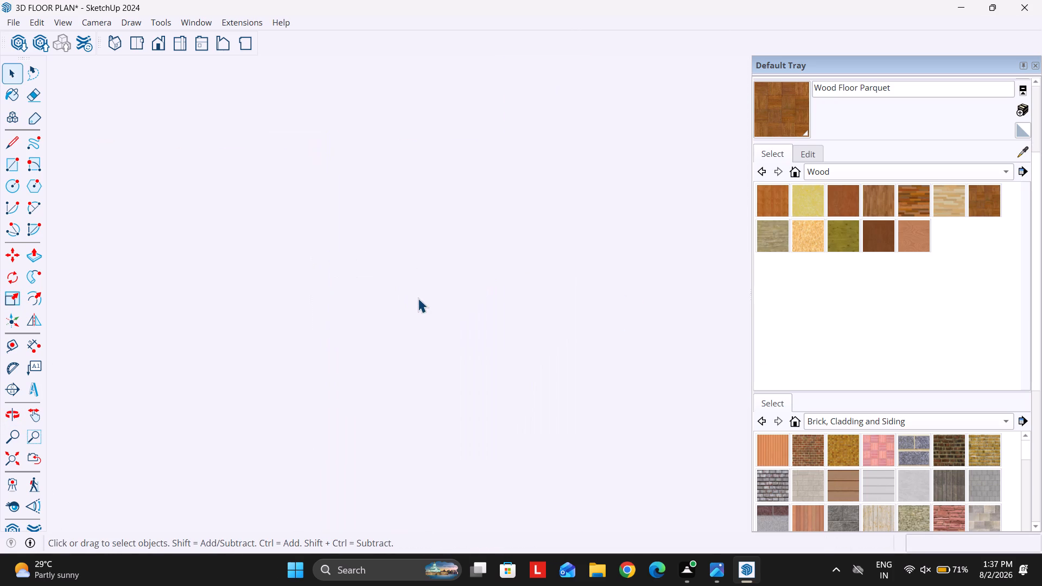
scroll(418, 298, "down", 5)
middle_click_drag(422, 300, 493, 388)
left_click(4, 457)
scroll(439, 247, "down", 6)
left_click(488, 159)
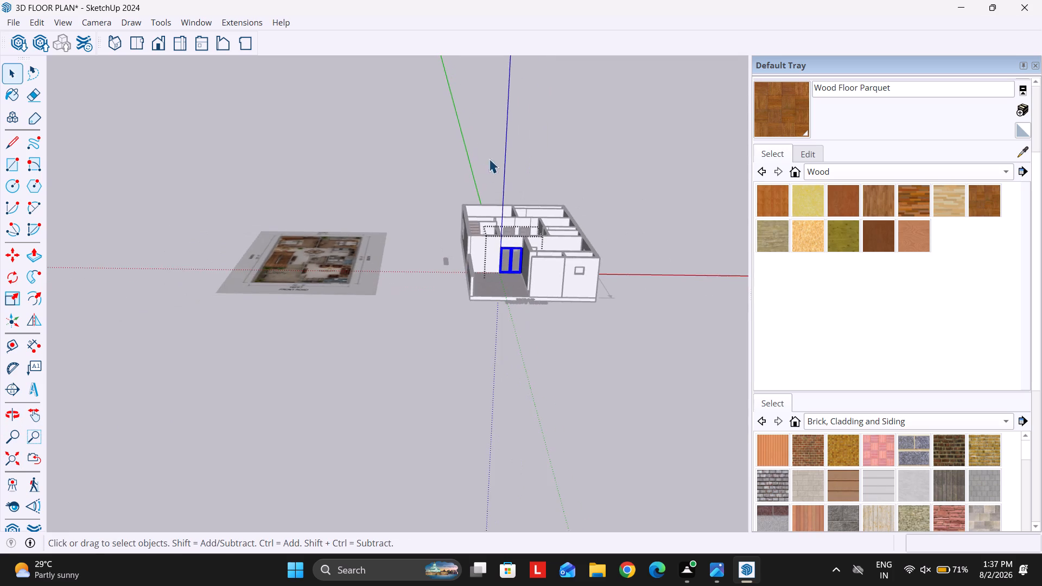
Examine the staircase area inside the house, including the floor beneath the stairs.
scroll(539, 243, "up", 12)
middle_click_drag(494, 262, 483, 388)
scroll(335, 312, "down", 6)
middle_click_drag(461, 294, 33, 296)
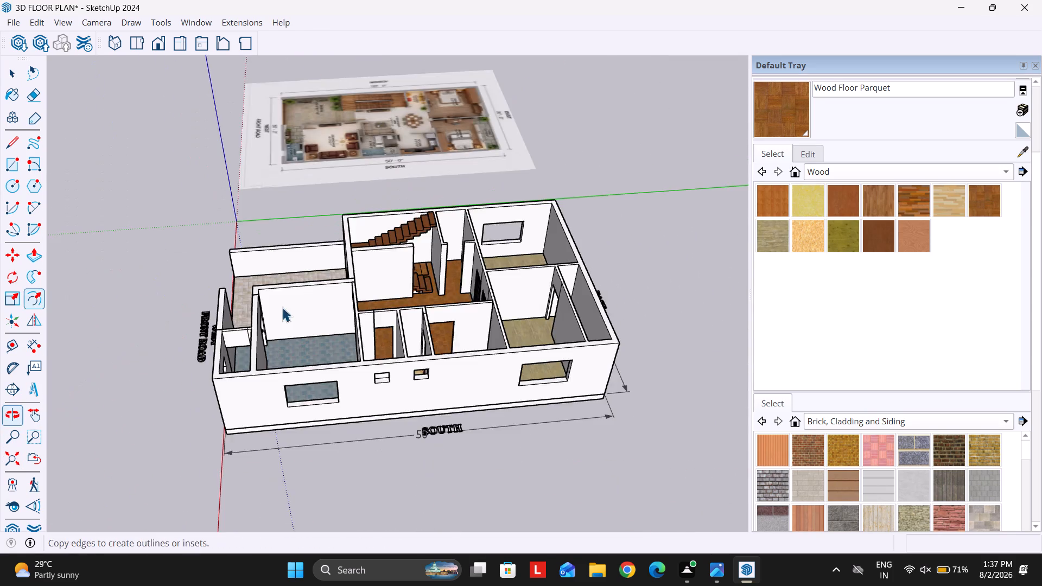
scroll(383, 297, "up", 10)
middle_click_drag(459, 222, 281, 227)
scroll(427, 239, "up", 6)
middle_click_drag(403, 211, 366, 226)
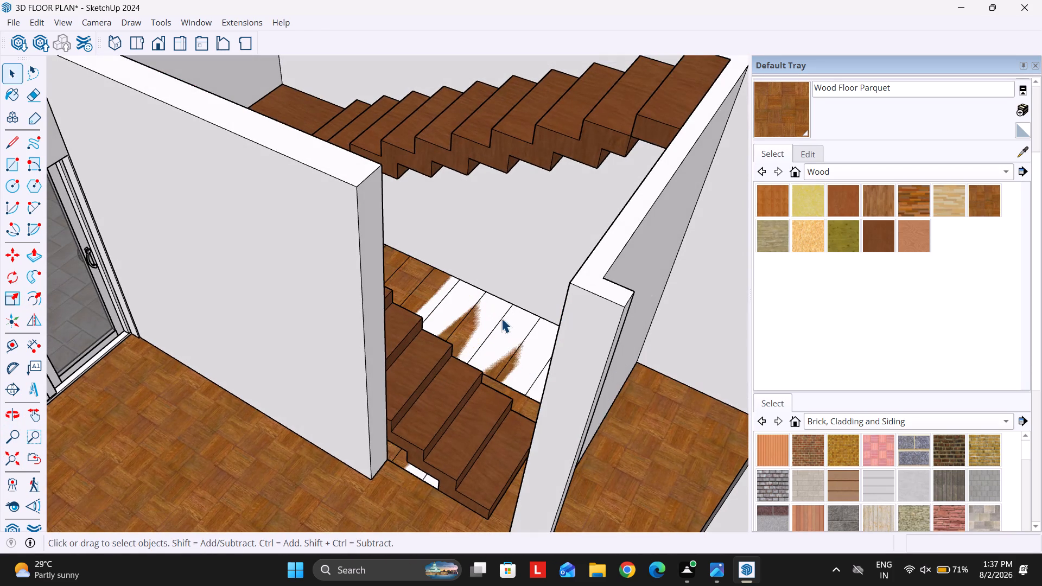
left_click(502, 319)
left_click(508, 333)
scroll(507, 336, "down", 5)
middle_click_drag(413, 358, 572, 456)
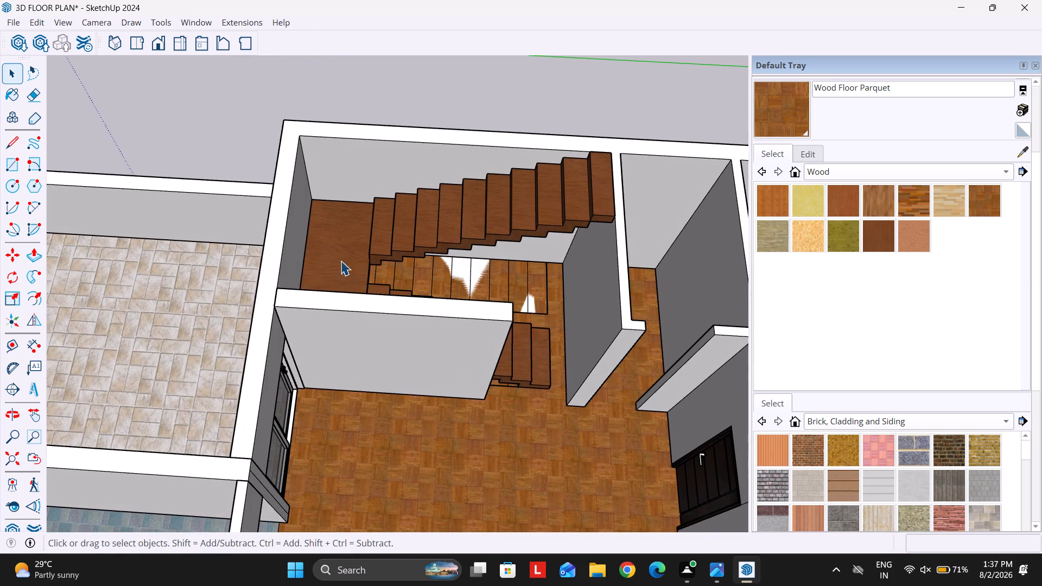
Delete the stray stair outlines and faces lying on the floor beneath the staircase.
left_click_drag(297, 196, 594, 428)
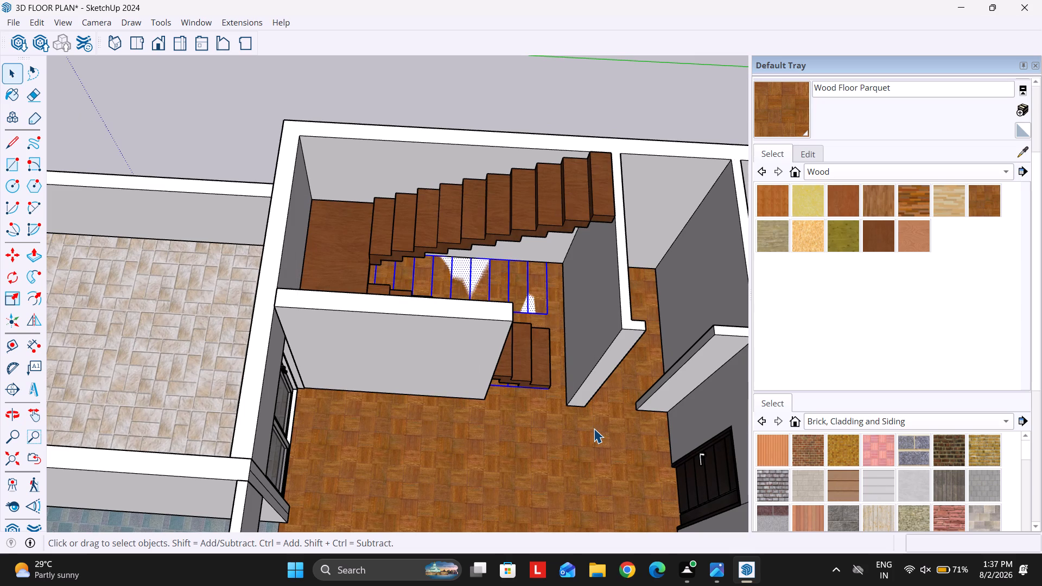
key("Delete")
Inside the staircase's front wall group, copy the top edge of its free end 3' straight down.
scroll(315, 353, "down", 7)
middle_click_drag(405, 406, 296, 323)
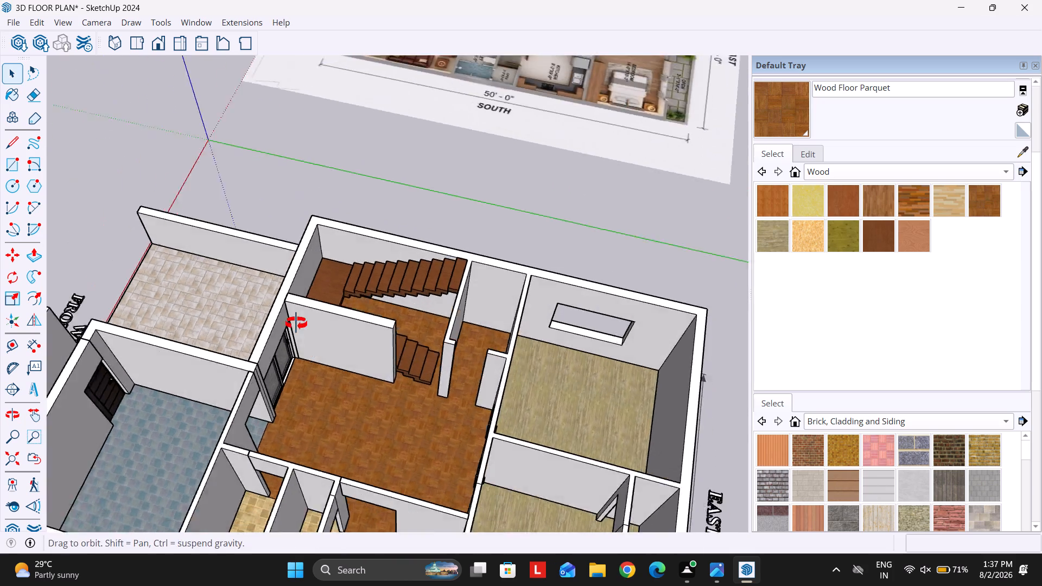
middle_click_drag(296, 323, 288, 313)
scroll(390, 364, "up", 6)
middle_click_drag(387, 342, 305, 329)
double_click(355, 269)
scroll(365, 228, "up", 3)
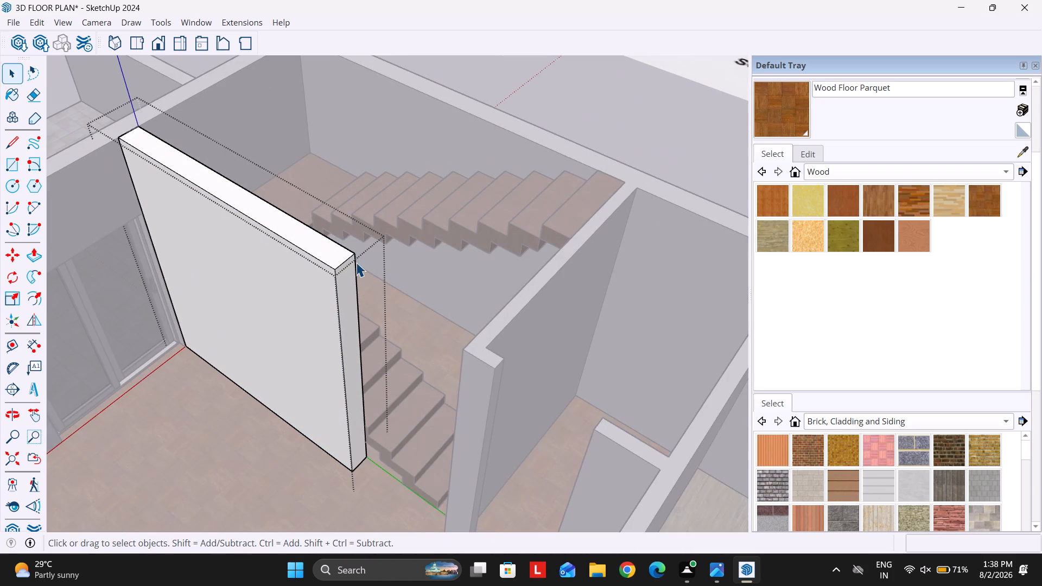
left_click(339, 259)
left_click(341, 265)
scroll(341, 265, "up", 4)
key("m")
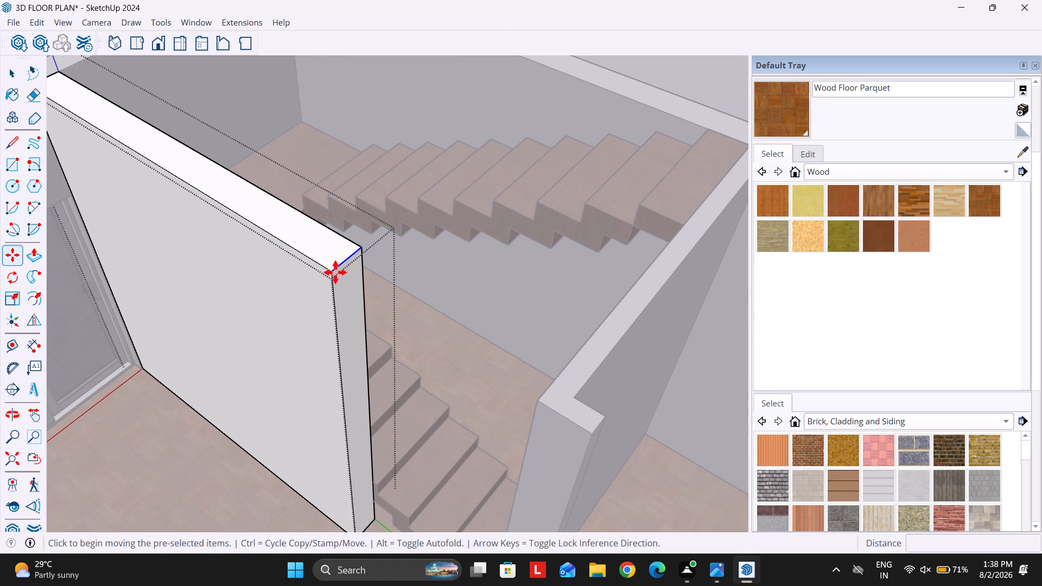
left_click(332, 272)
type("3'")
key("Return")
Push/Pull the upper end face of the staircase wall 4' to the adjoining wall, forming a lintel over the stair opening.
key("p")
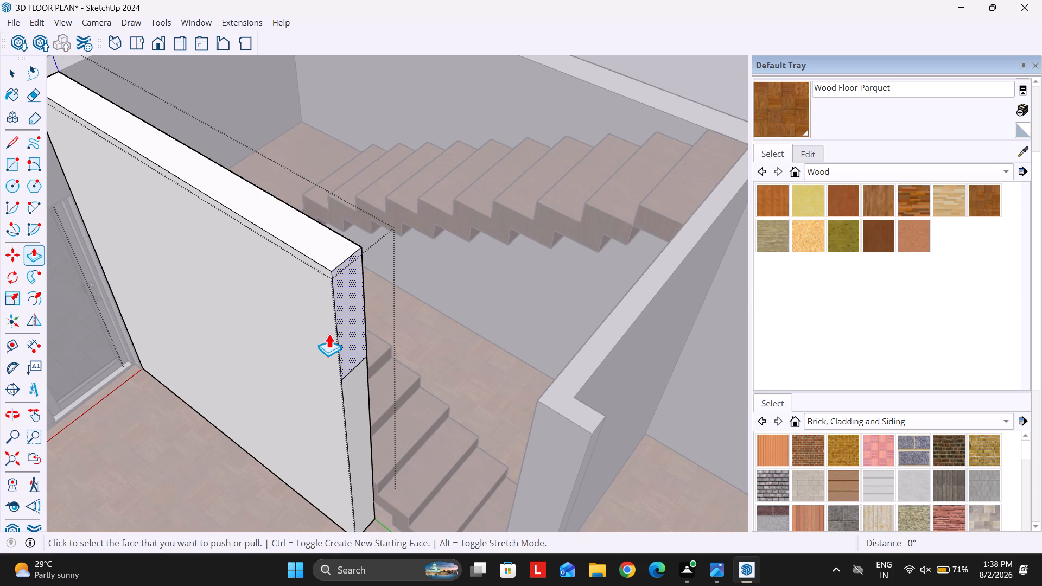
left_click(337, 309)
left_click(541, 402)
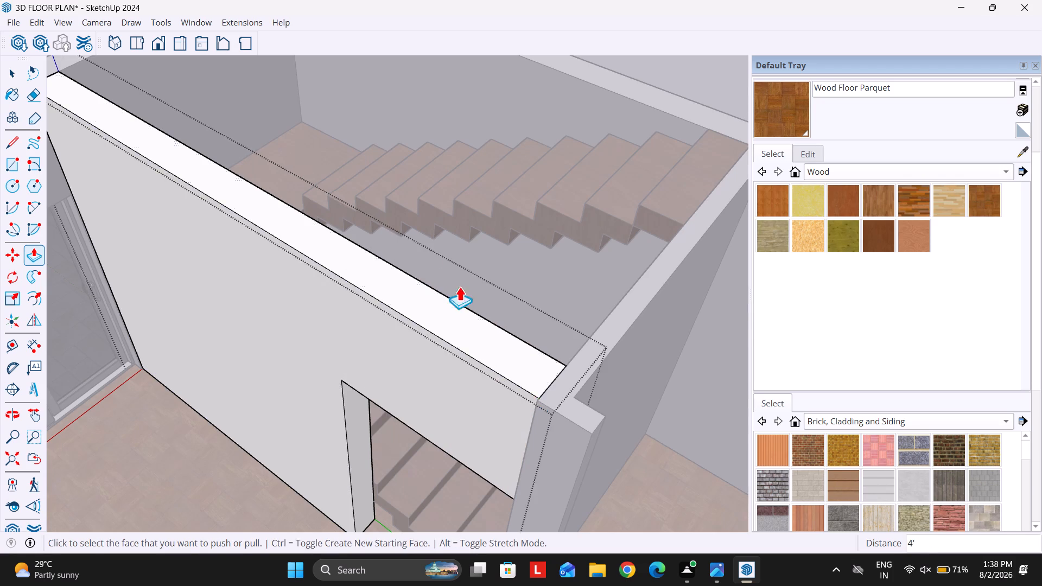
scroll(446, 244, "down", 20)
scroll(446, 244, "down", 1)
key("space")
key("Escape")
Inside the main wall group, copy the top end edge of the short wall stub beside the stair opening 3' down.
middle_click_drag(413, 360, 543, 356)
scroll(482, 247, "up", 11)
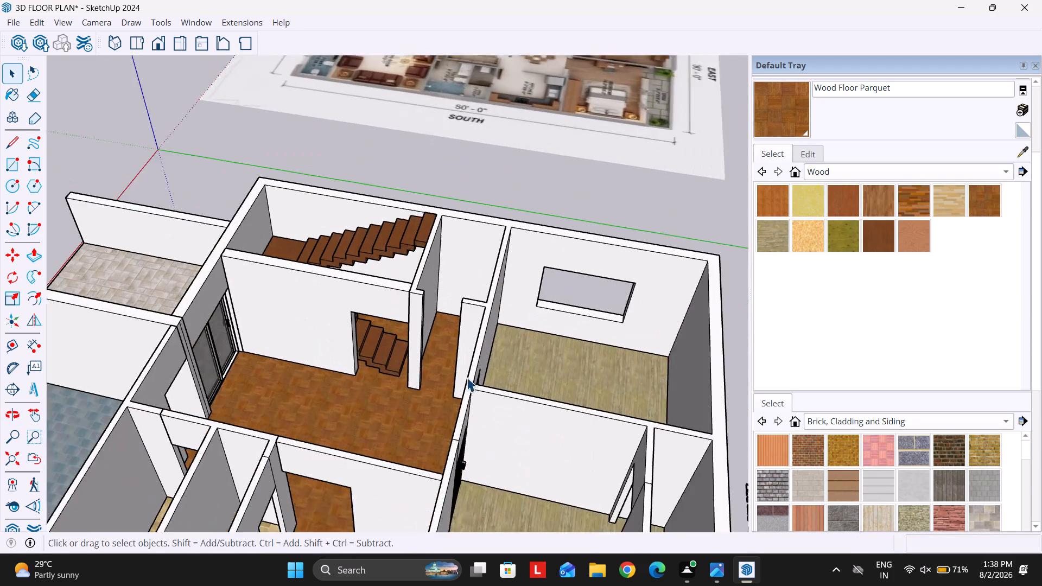
scroll(467, 377, "up", 6)
scroll(389, 277, "up", 2)
left_click(385, 267)
left_click(380, 266)
middle_click_drag(454, 280, 353, 268)
scroll(328, 239, "up", 3)
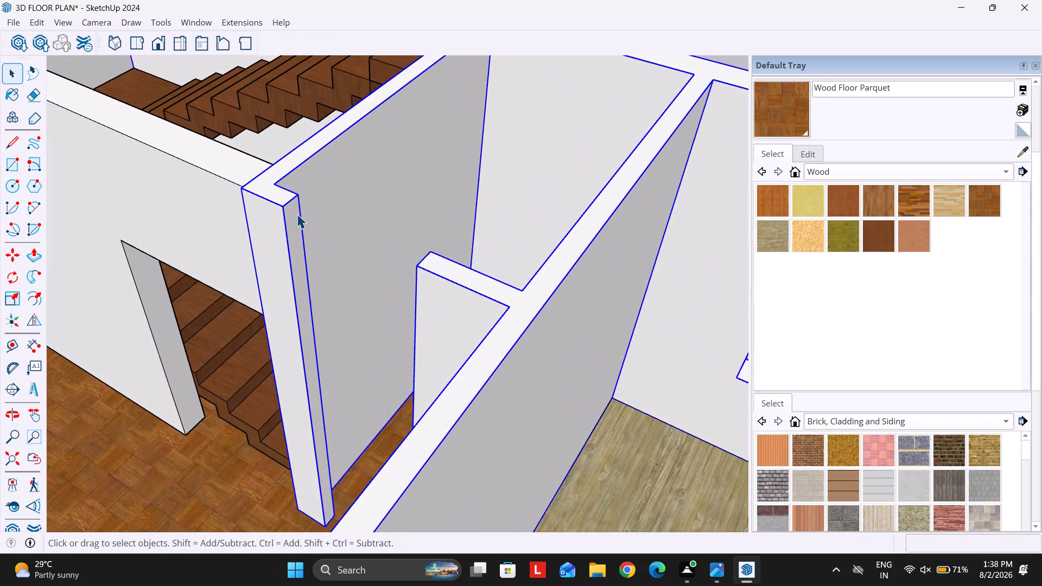
double_click(297, 214)
triple_click(293, 200)
scroll(293, 200, "up", 3)
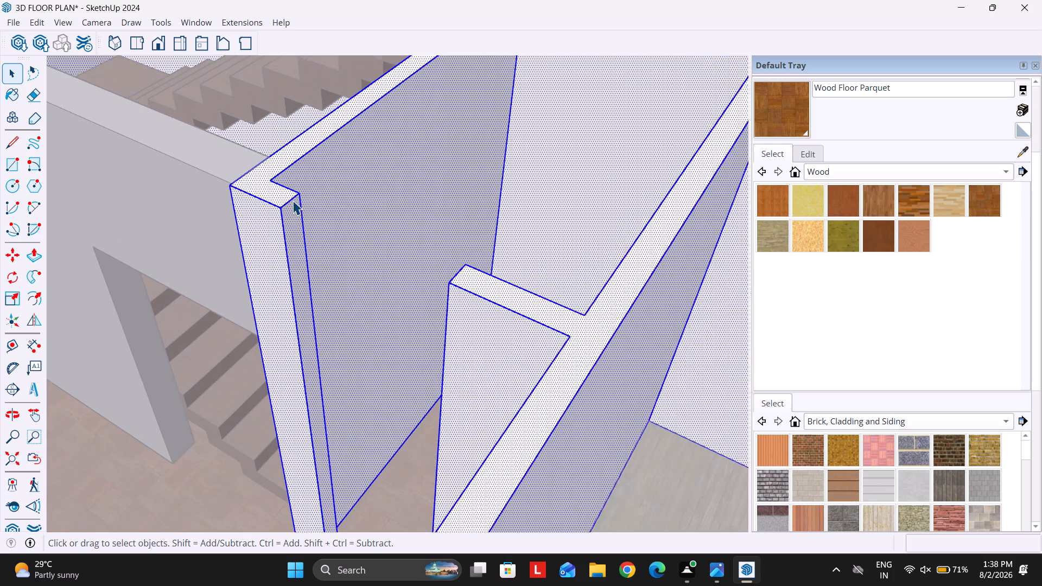
left_click(293, 200)
key("m")
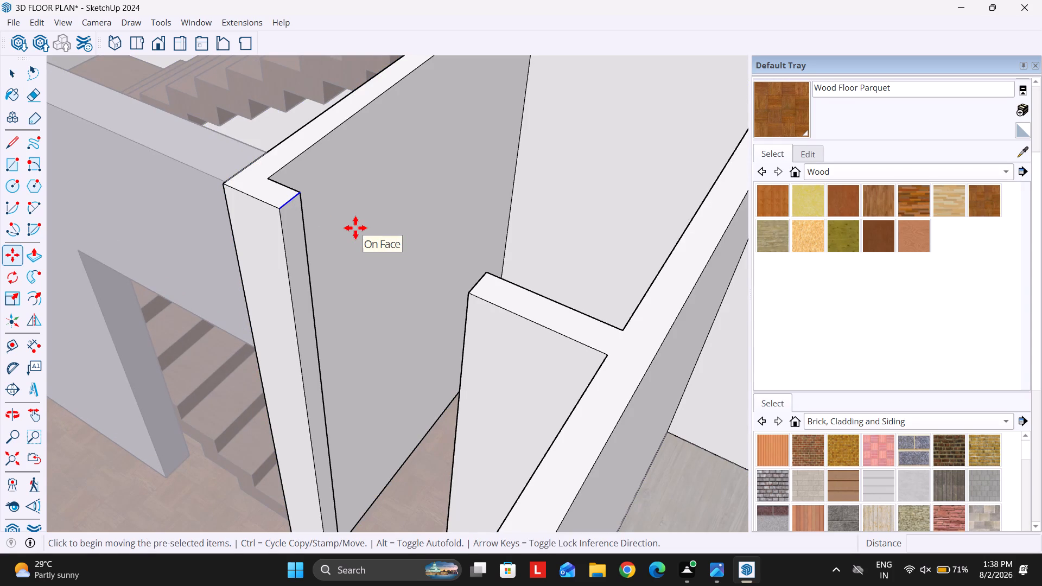
scroll(284, 240, "up", 2)
left_click(279, 201)
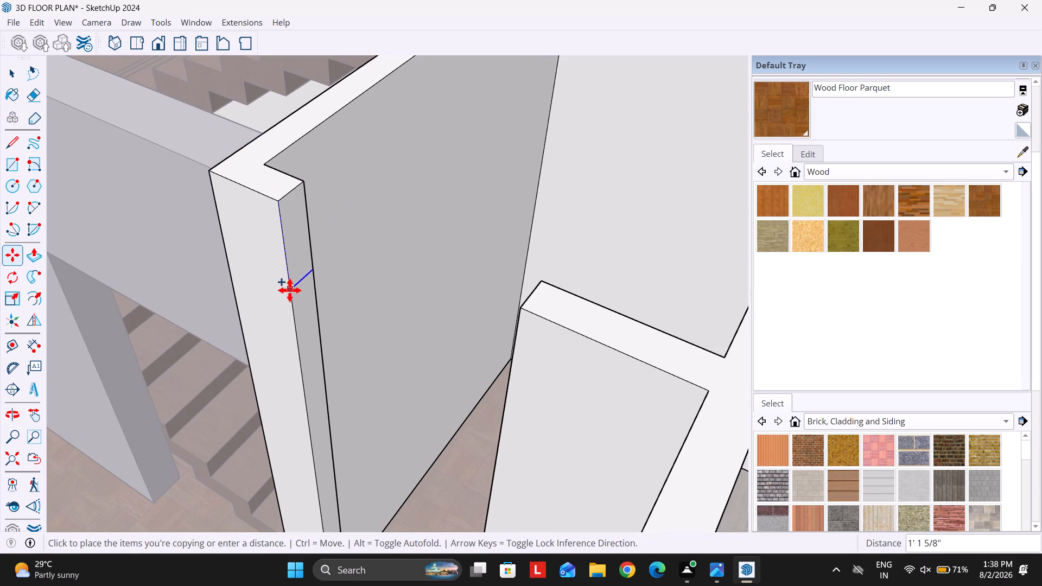
type("3'")
key("Return")
Push/Pull the stub's upper end face across to the opposite wall stub, forming a lintel over the passage beside the stairs.
key("space")
type("p")
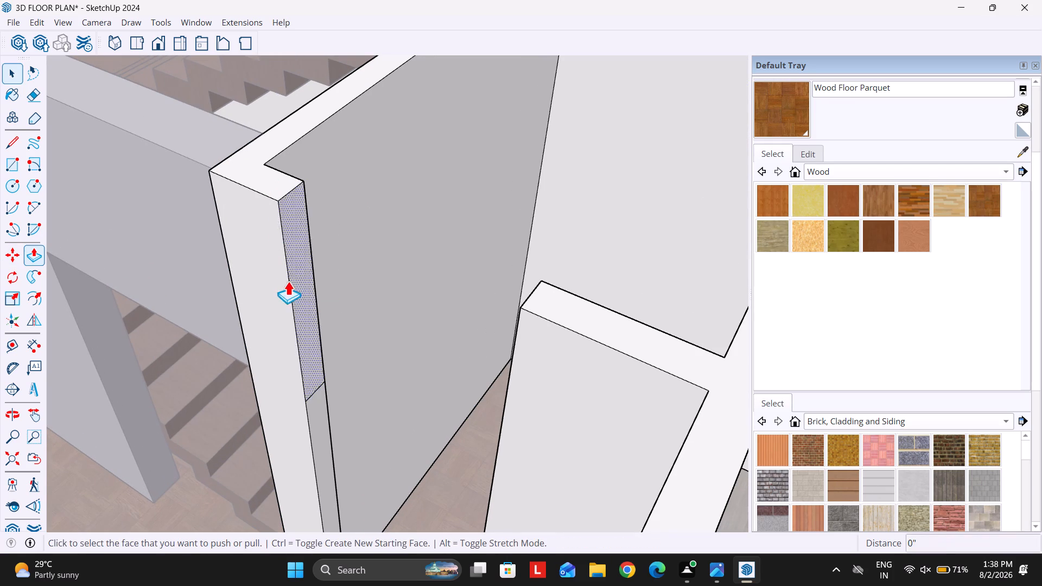
left_click(291, 266)
left_click(520, 313)
key("space")
scroll(431, 289, "down", 9)
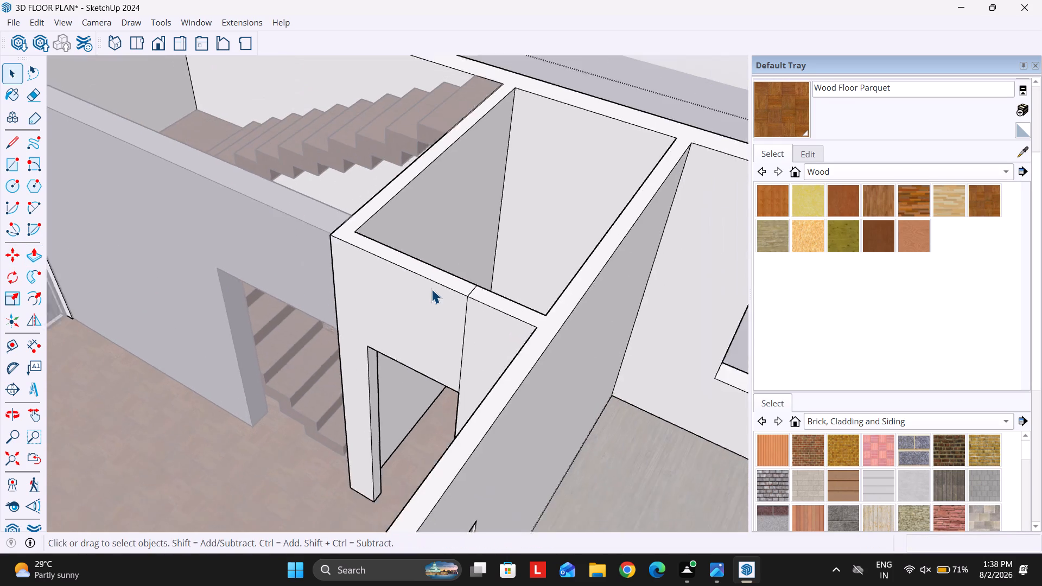
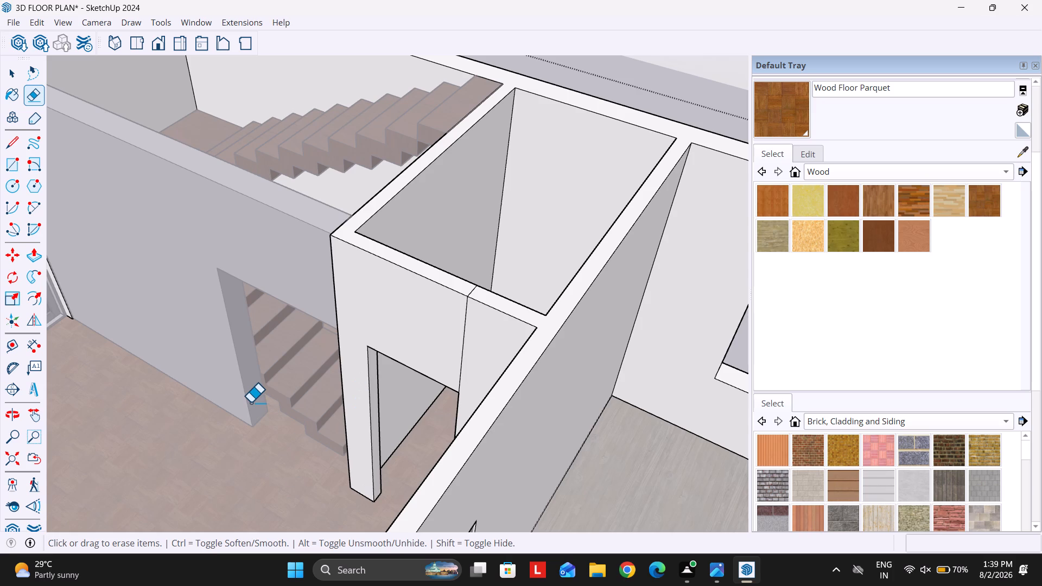
Erase the leftover seam lines on the top and both sides of the new passage lintel, and close the wall group.
scroll(421, 261, "up", 5)
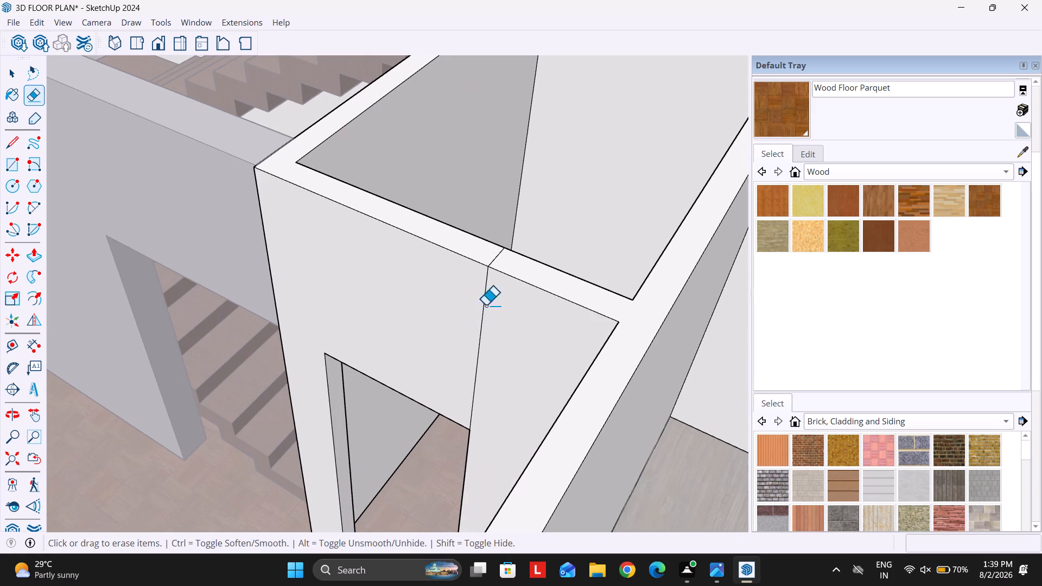
left_click_drag(491, 259, 495, 258)
left_click_drag(465, 294, 484, 298)
middle_click_drag(511, 320, 0, 362)
left_click_drag(209, 244, 182, 243)
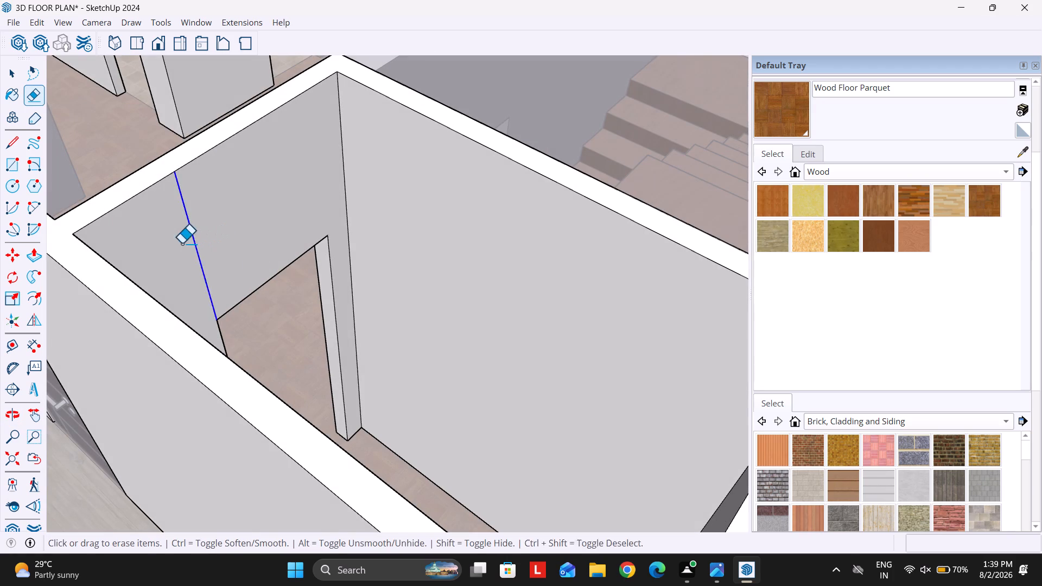
left_click_drag(182, 243, 173, 243)
key("space")
key("Escape")
key("Escape")
key("Escape")
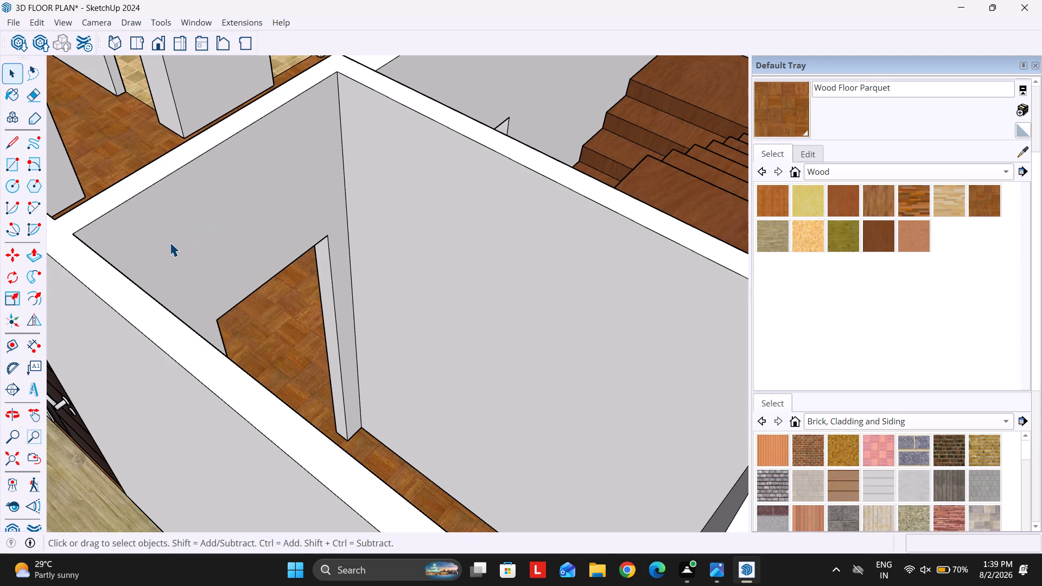
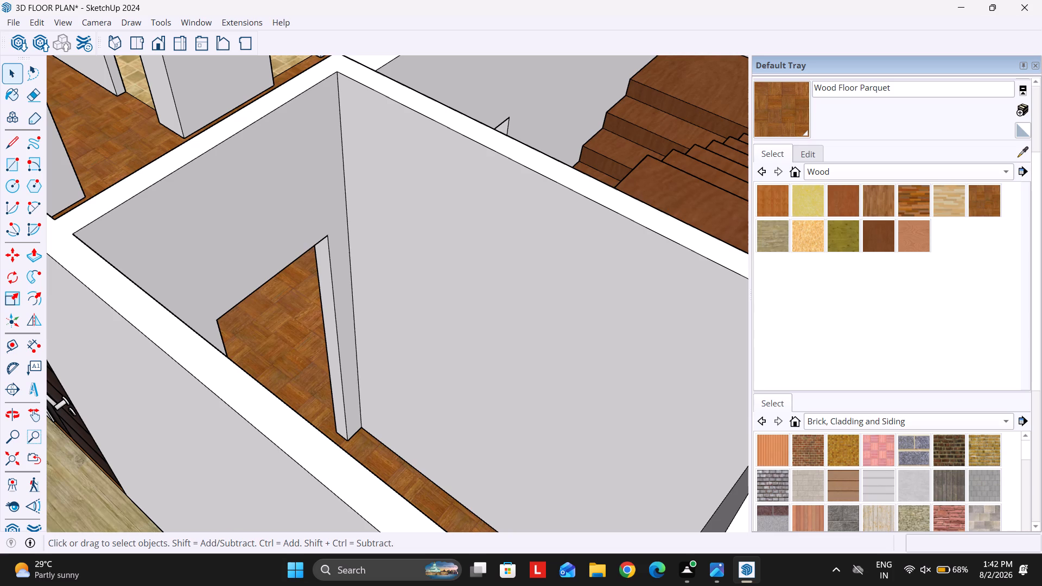
Examine the whole house from several sides, ending on the openings around the wood-parquet hall and staircase.
scroll(359, 263, "down", 6)
scroll(487, 265, "down", 5)
scroll(429, 256, "down", 6)
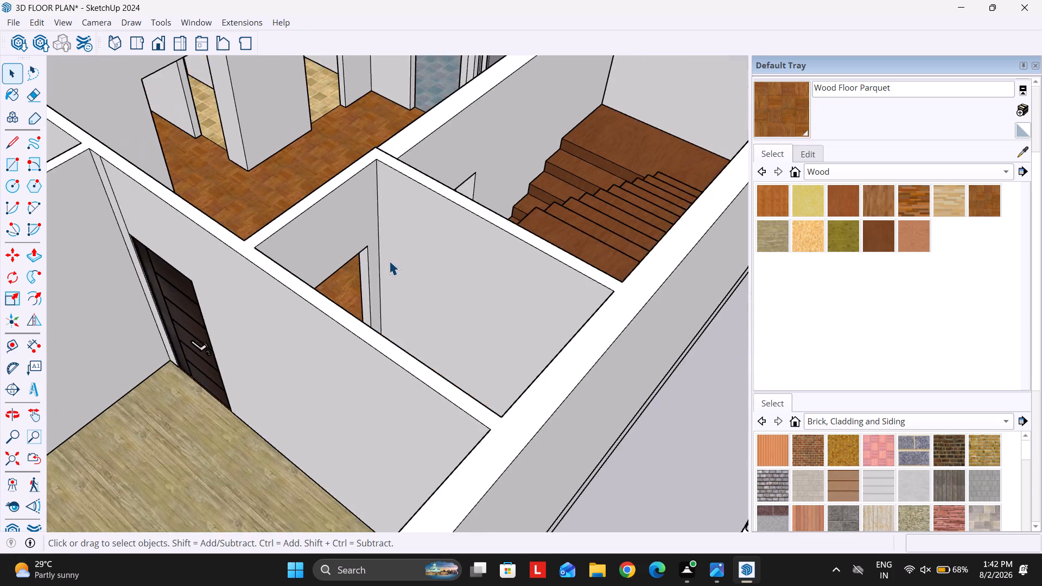
scroll(389, 260, "down", 17)
middle_click_drag(374, 303, 525, 301)
left_click(576, 130)
middle_click_drag(300, 231, 383, 238)
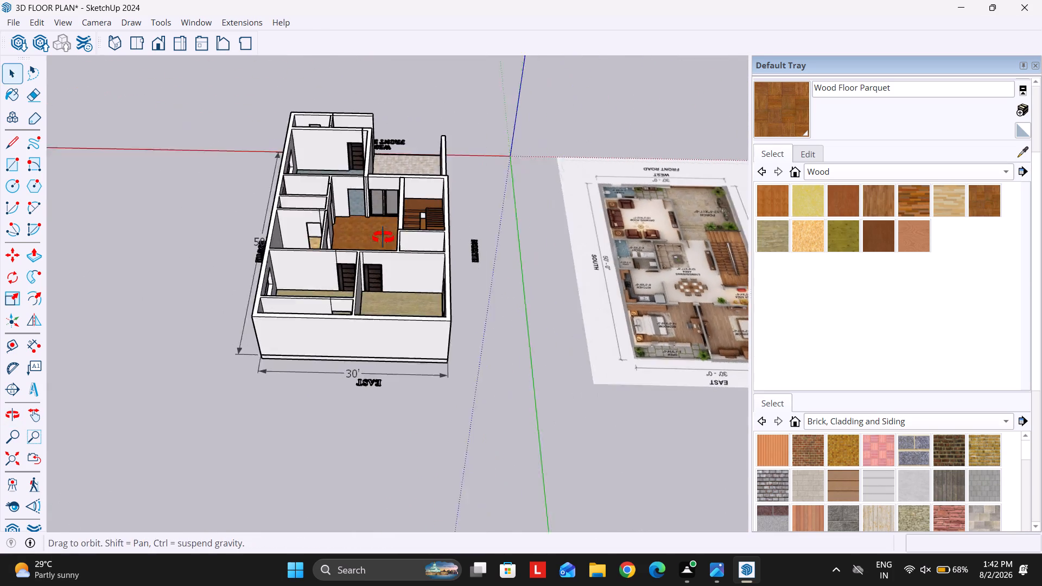
middle_click_drag(383, 238, 421, 230)
middle_click_drag(352, 245, 423, 250)
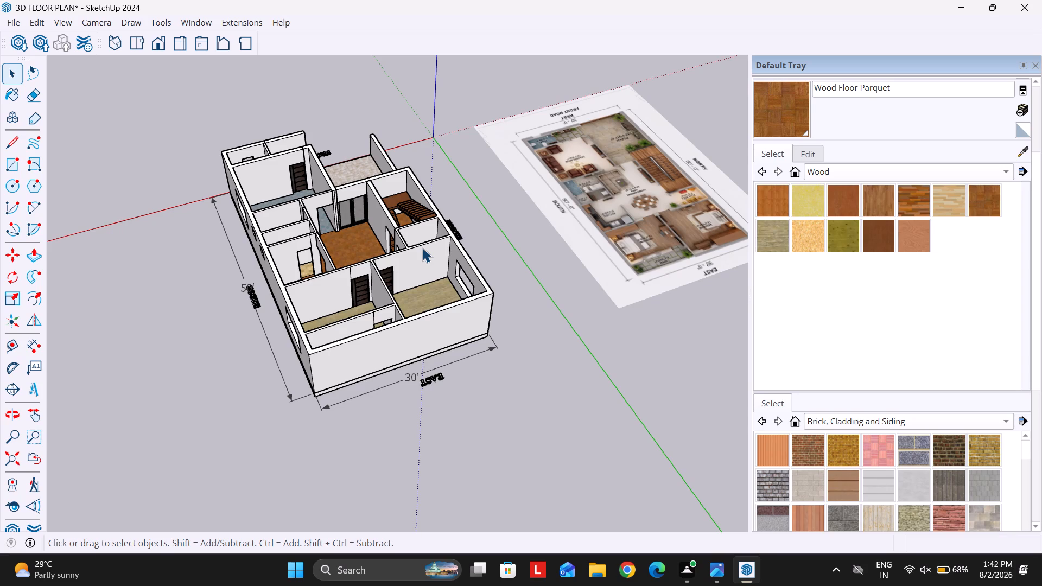
scroll(310, 254, "up", 5)
middle_click_drag(260, 262, 646, 242)
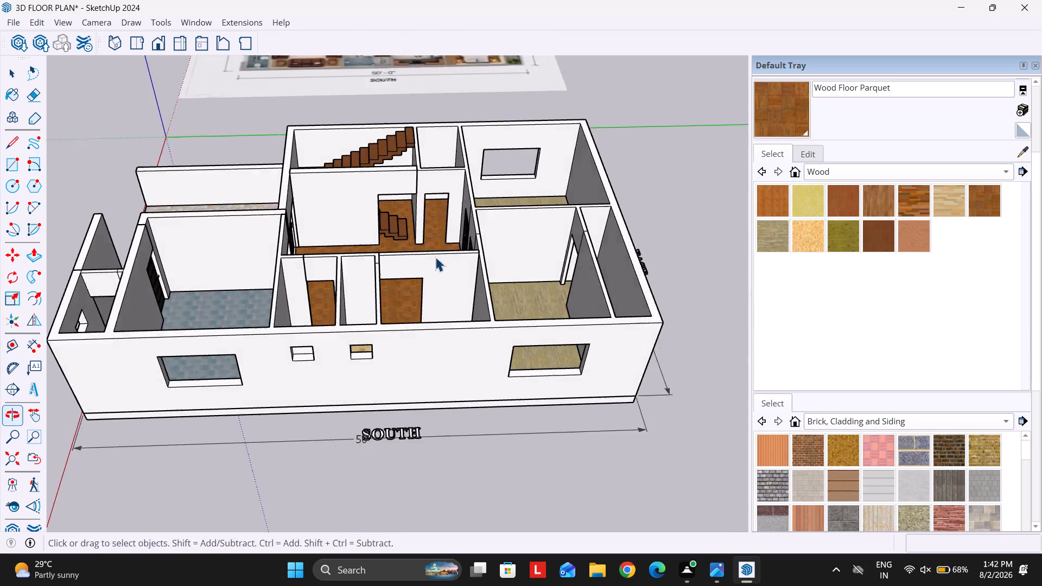
middle_click_drag(449, 260, 567, 280)
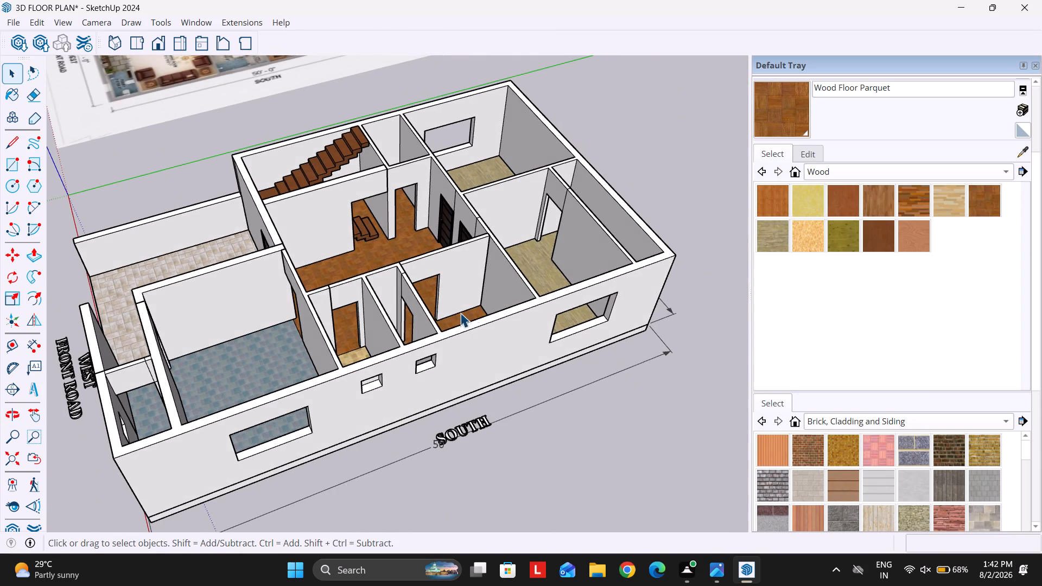
middle_click_drag(477, 313, 511, 316)
scroll(521, 301, "down", 3)
middle_click_drag(434, 310, 470, 316)
scroll(408, 192, "up", 10)
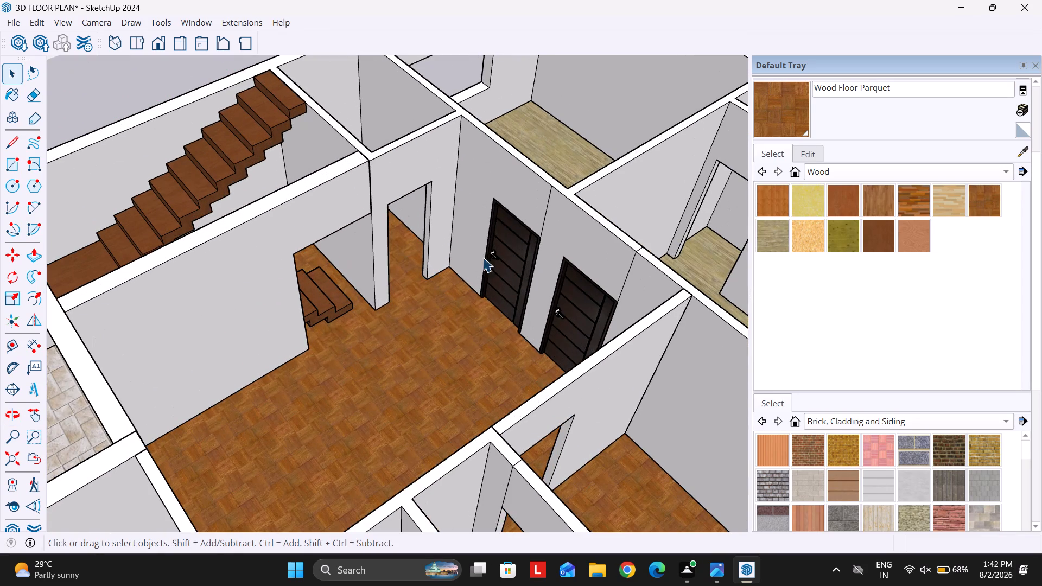
Search the 3D Warehouse for DOOR and load the grey "modern door" into the model.
left_click(23, 48)
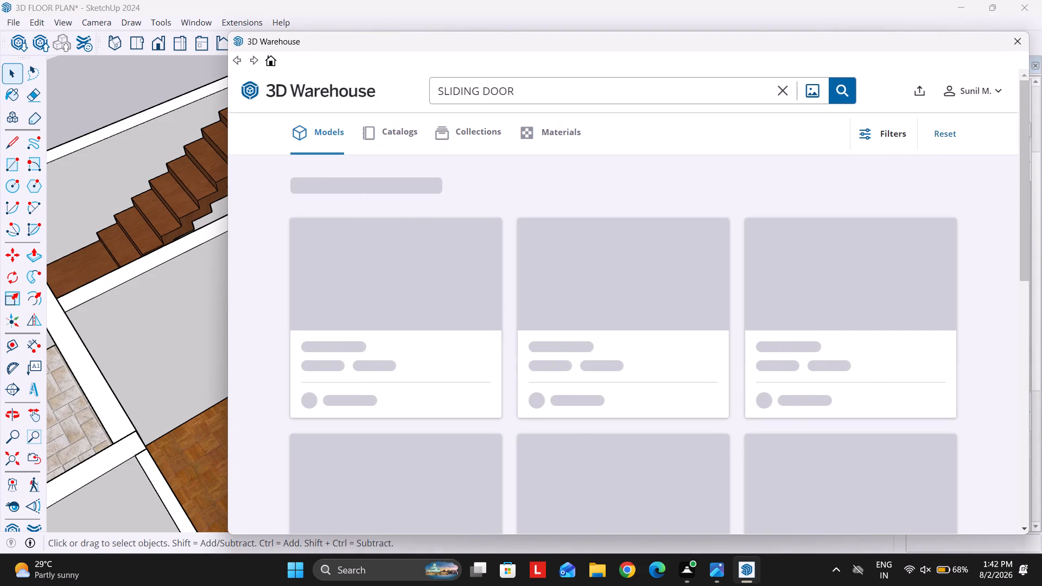
left_click_drag(480, 90, 395, 87)
key("BackSpace")
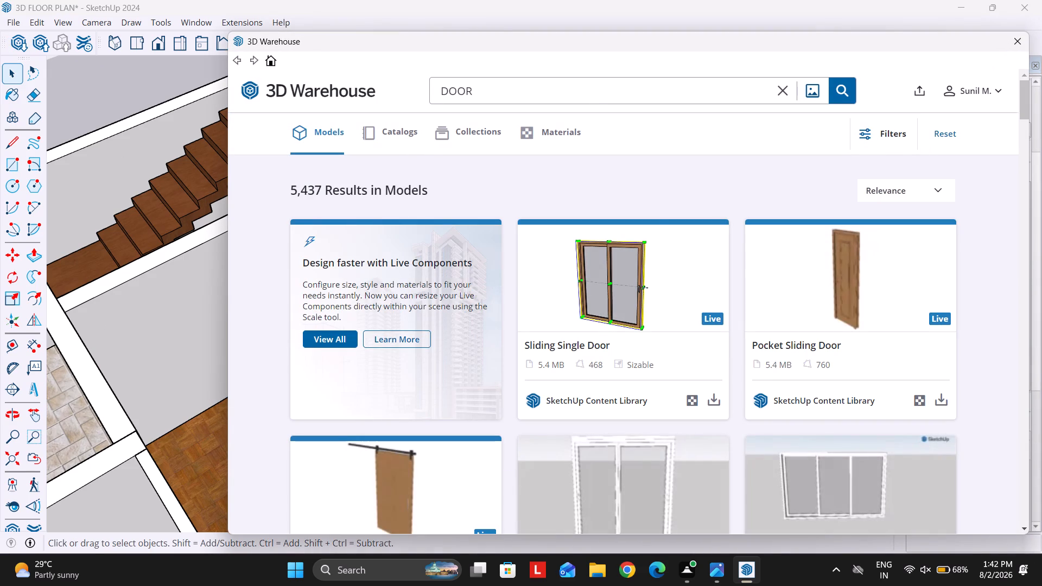
key("Return")
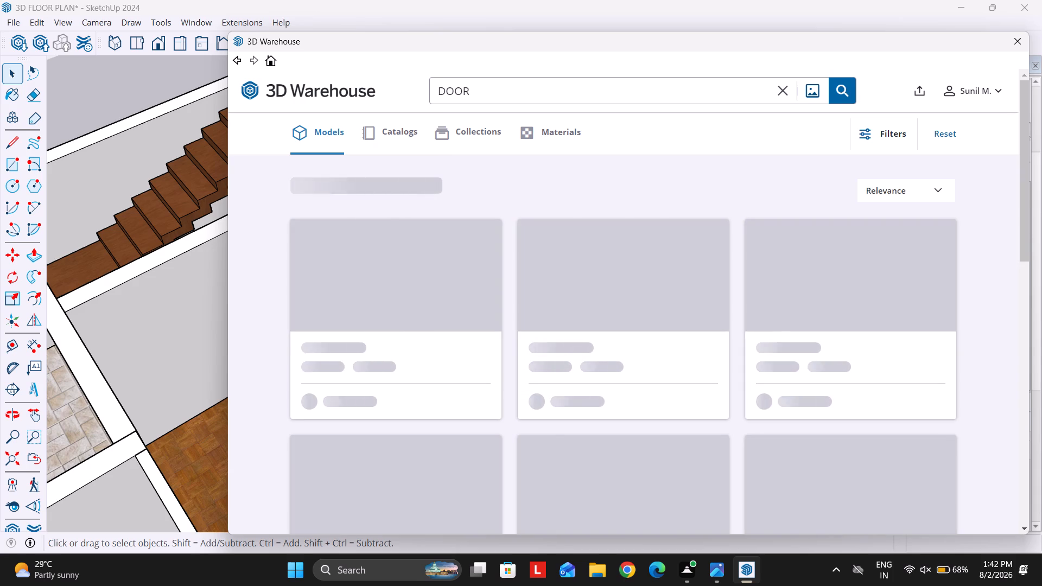
scroll(520, 182, "down", 2)
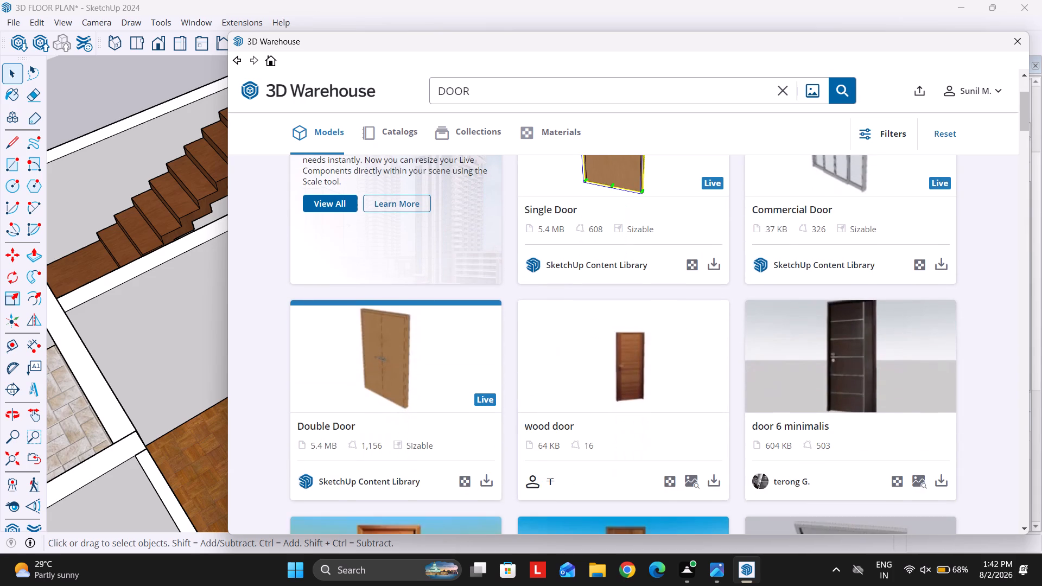
scroll(580, 293, "down", 4)
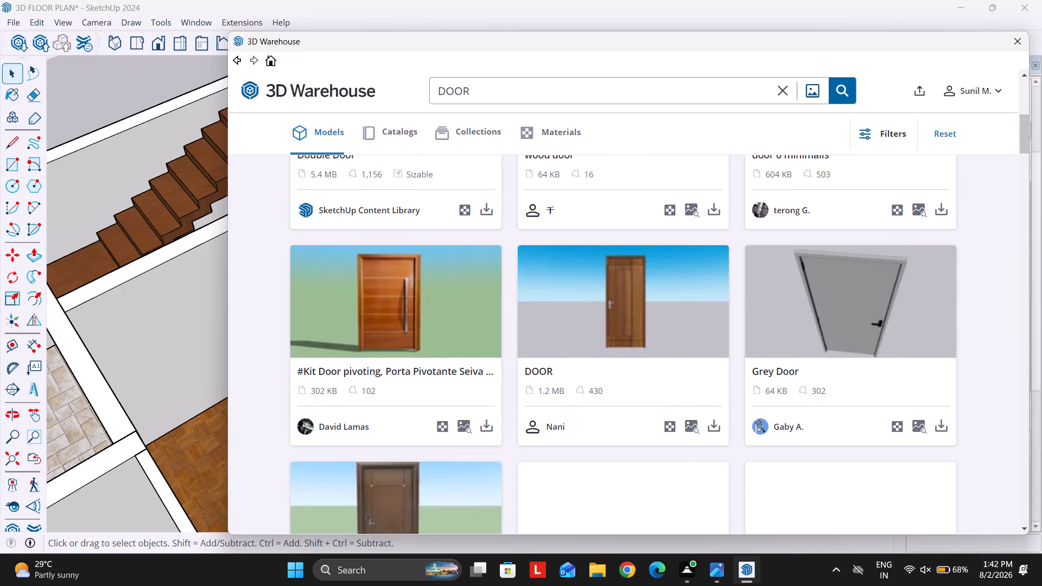
scroll(710, 321, "down", 4)
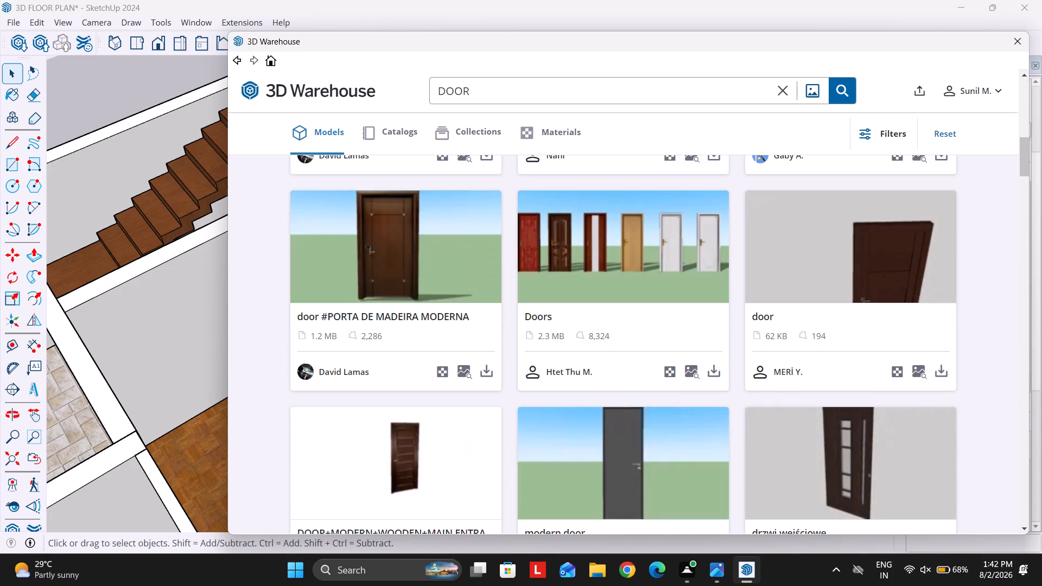
scroll(638, 315, "down", 4)
left_click(711, 318)
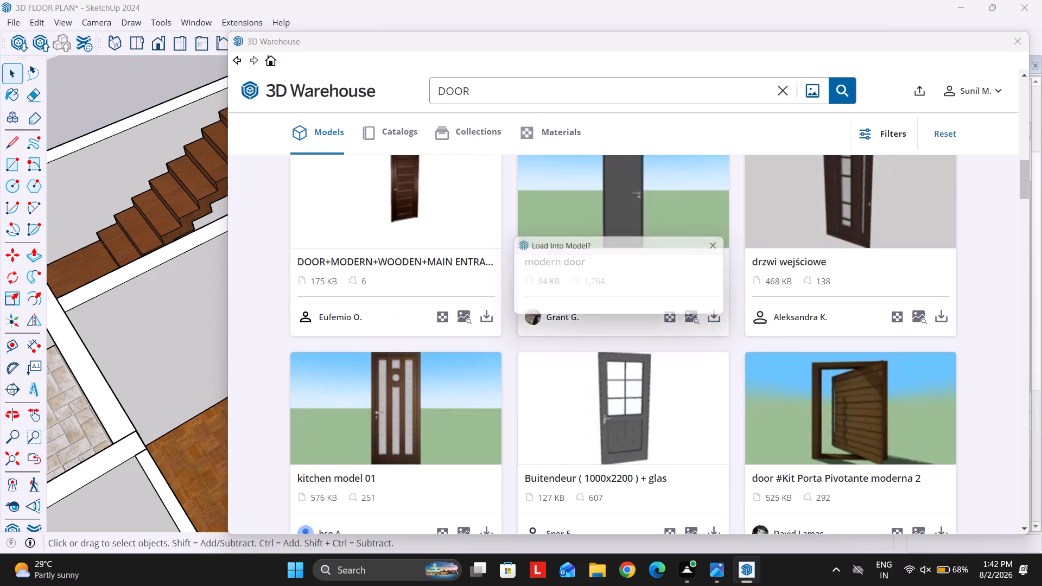
left_click(574, 303)
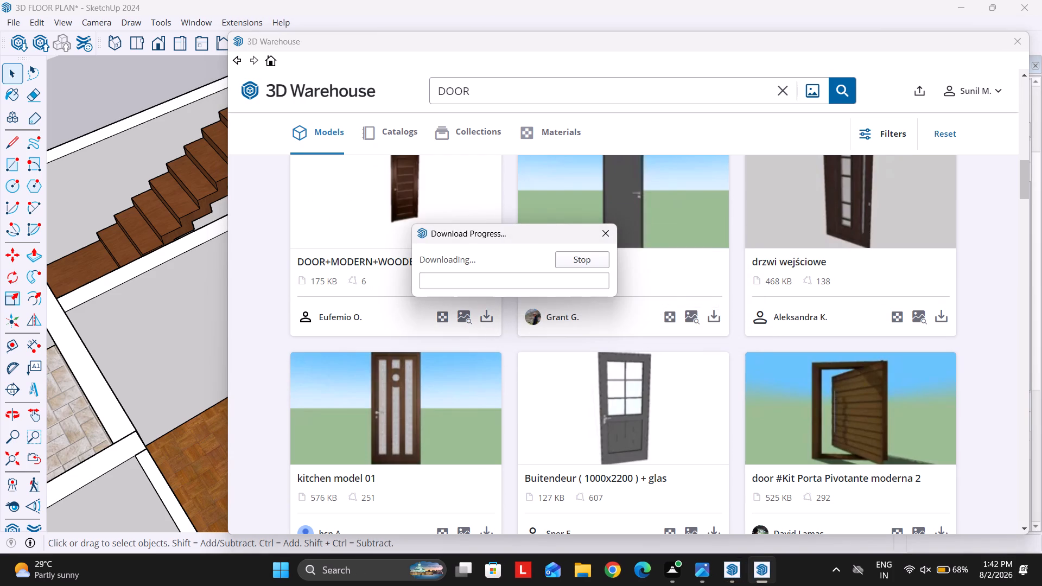
Place the grey door at the opening beside the staircase and move it by its bottom corner onto the opening's bottom corner.
scroll(390, 271, "up", 8)
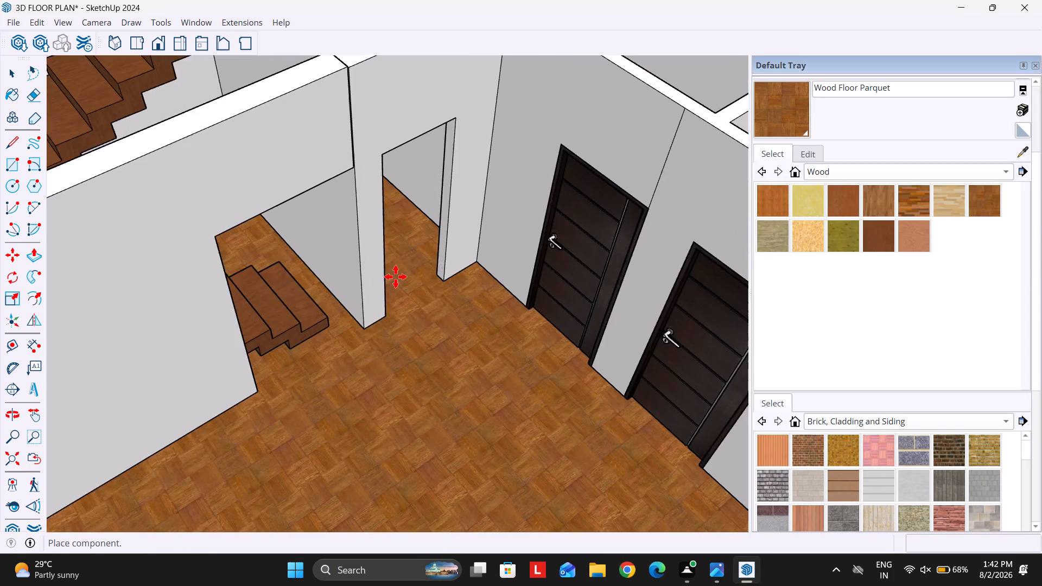
scroll(396, 277, "up", 8)
left_click(359, 333)
scroll(385, 354, "up", 11)
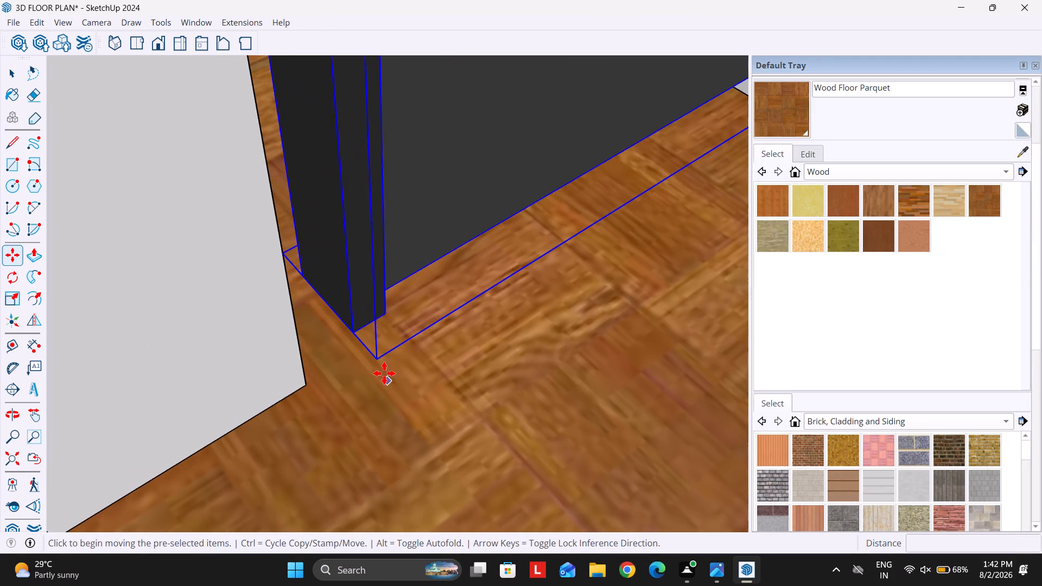
left_click(380, 365)
left_click(308, 381)
scroll(306, 386, "down", 12)
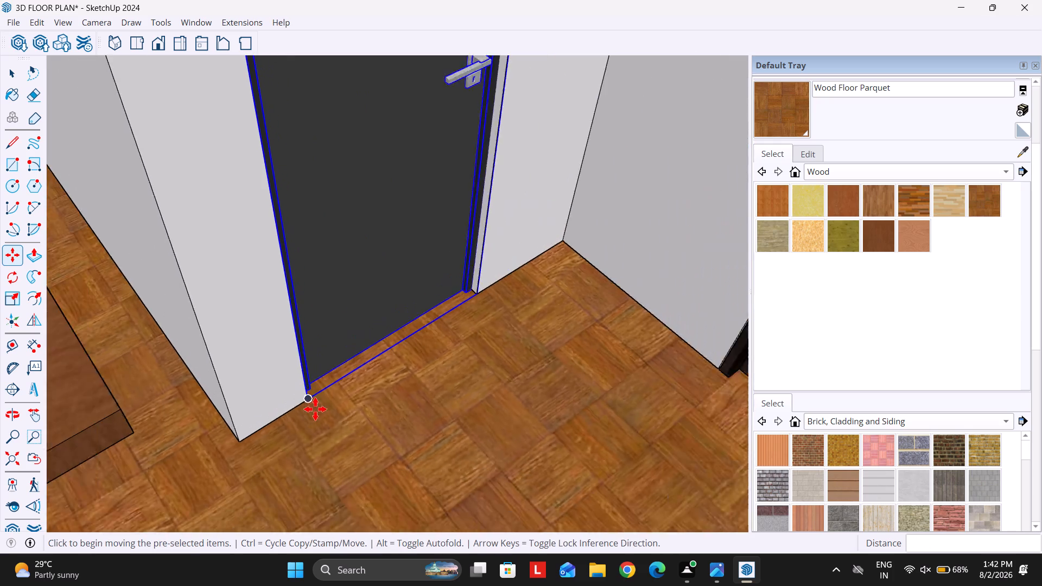
Scale the grey door's height and width to fit the opening beside the staircase.
scroll(315, 409, "down", 12)
key("s")
middle_click_drag(394, 400, 361, 339)
scroll(386, 162, "up", 9)
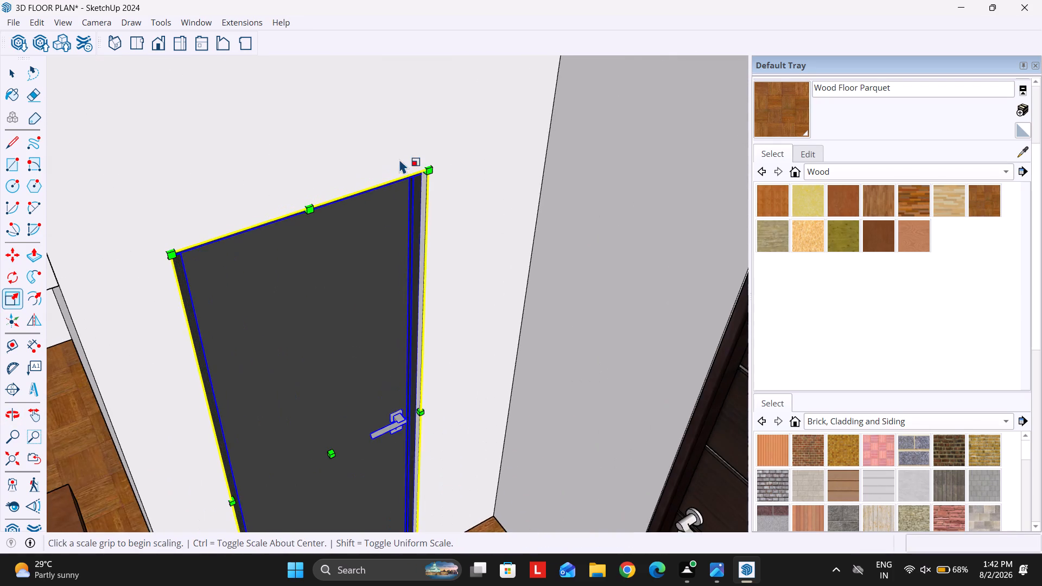
middle_click_drag(407, 226, 393, 220)
key("k")
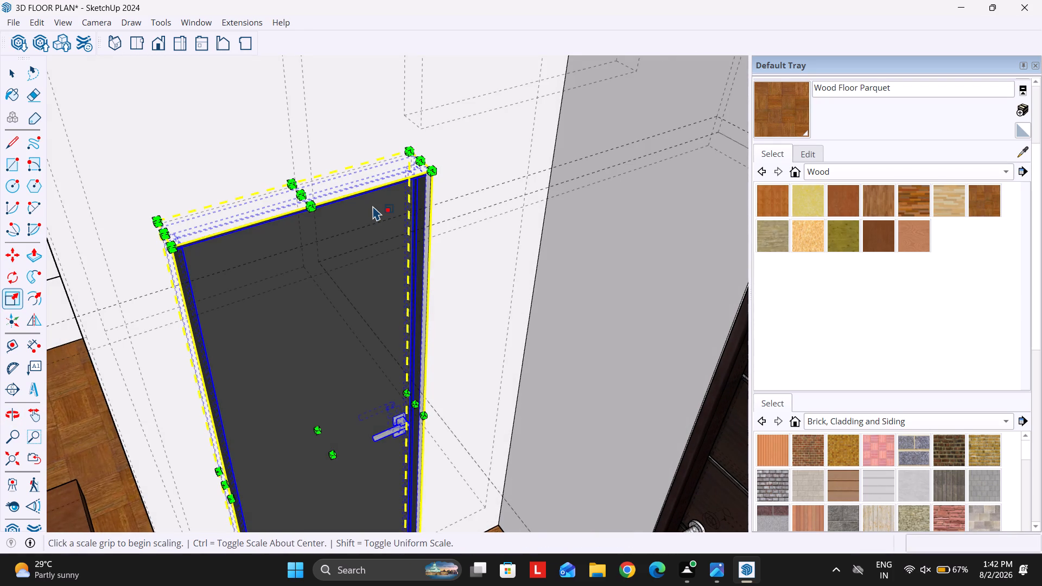
scroll(328, 167, "up", 3)
left_click(291, 204)
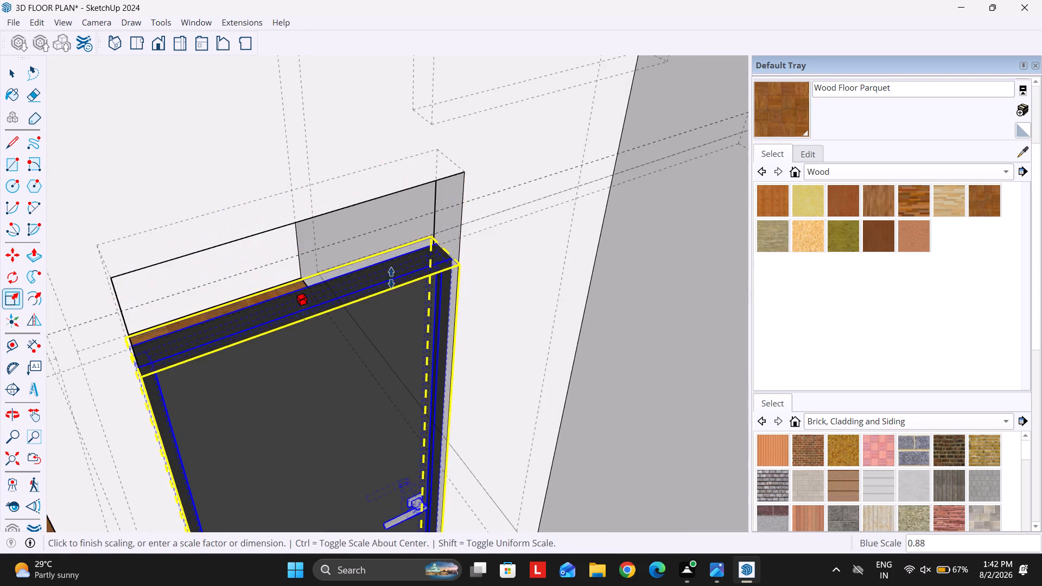
key("k")
left_click(468, 176)
scroll(467, 178, "down", 7)
key("k")
scroll(442, 316, "up", 3)
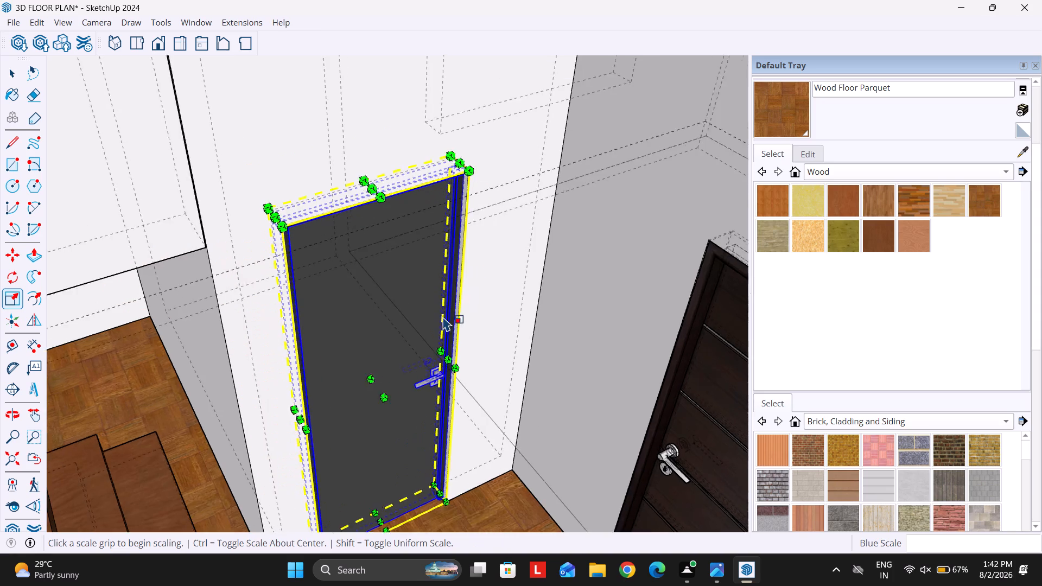
left_click(450, 370)
key("k")
left_click(454, 412)
key("space")
Copy the fitted grey door by its bottom corner into the opening at the end of the narrow blue-tiled front passage.
scroll(441, 314, "down", 5)
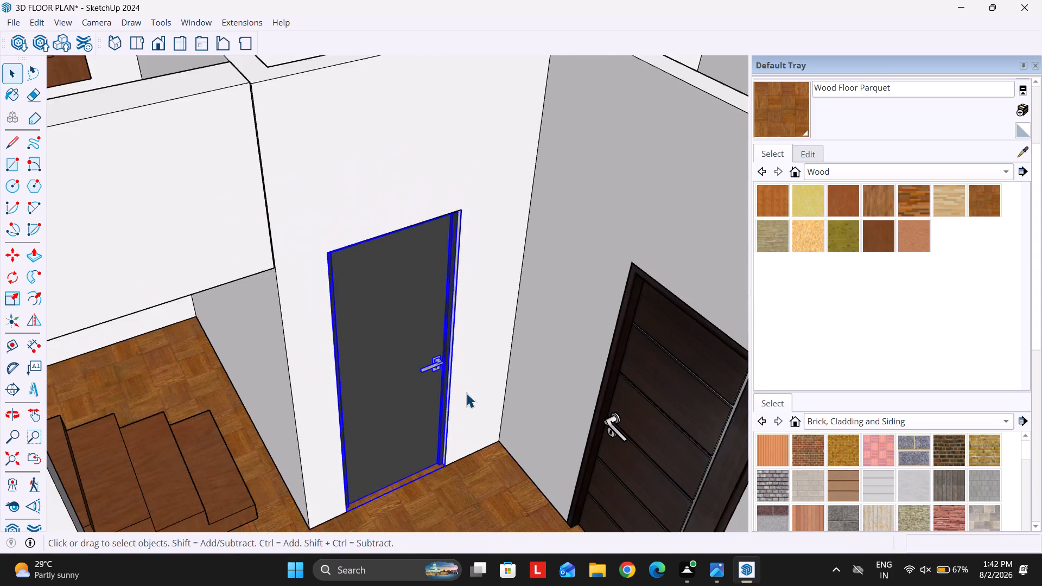
scroll(469, 410, "up", 6)
scroll(385, 291, "down", 17)
middle_click_drag(387, 438, 440, 447)
scroll(436, 446, "up", 1)
key("m")
scroll(430, 407, "up", 4)
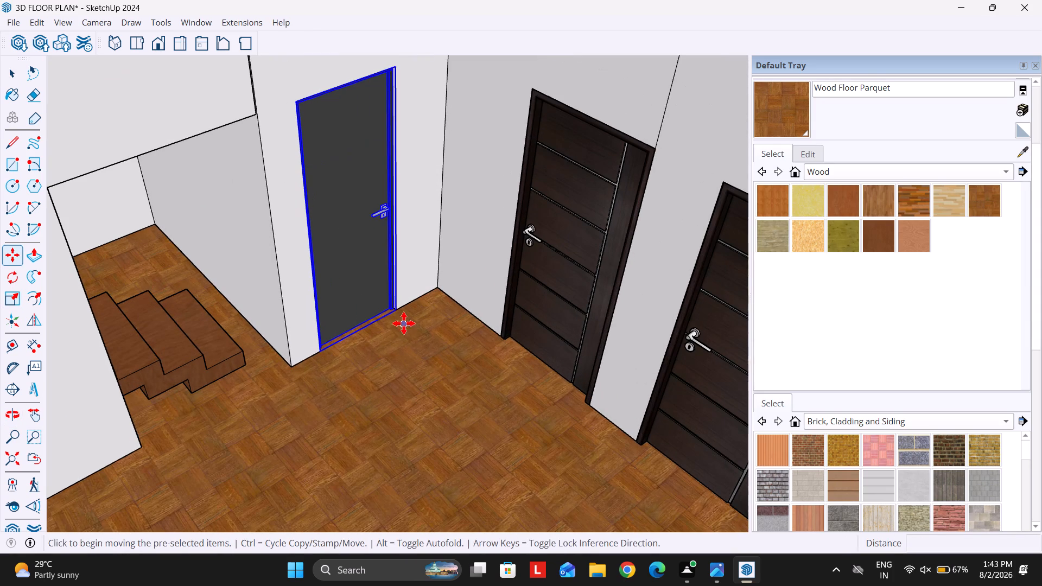
left_click(396, 316)
scroll(512, 244, "down", 15, "ctrl")
middle_click_drag(370, 338, 853, 353)
scroll(534, 421, "up", 6)
middle_click_drag(530, 359, 350, 352, "shift")
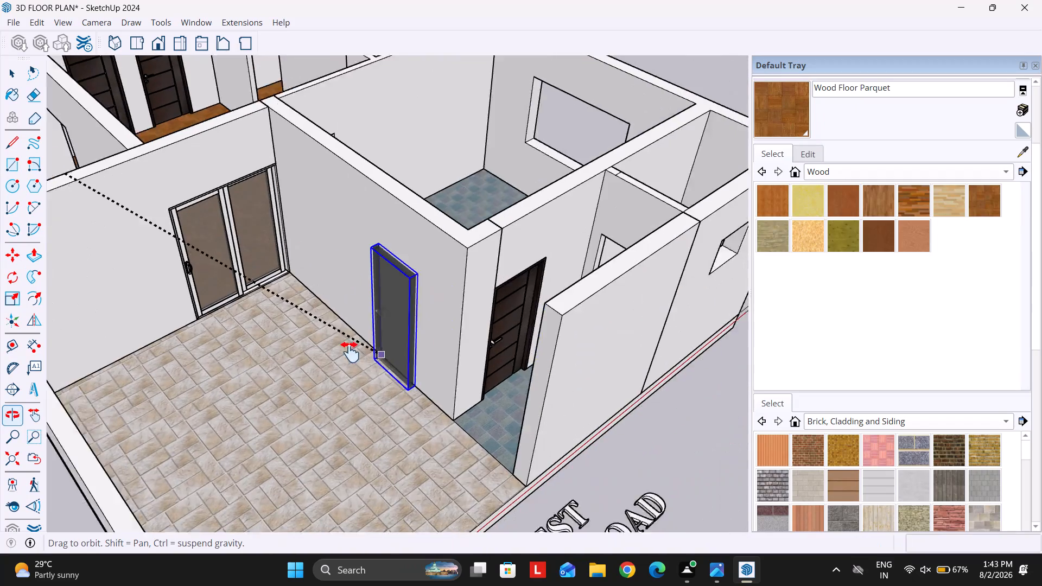
middle_click_drag(350, 352, 345, 352, "shift")
middle_click_drag(356, 360, 479, 387)
scroll(664, 235, "up", 19)
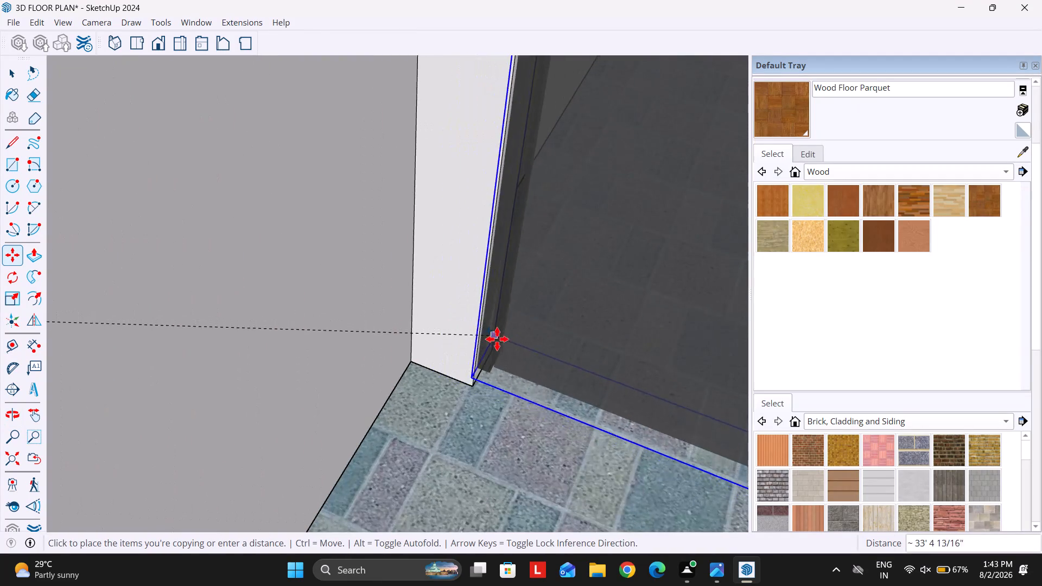
left_click(494, 351)
scroll(427, 392, "down", 13)
key("space")
Open the passage wall group and copy the handle-side jamb face 3' 2" along the green axis to the opening's far side.
middle_click_drag(511, 380, 519, 372)
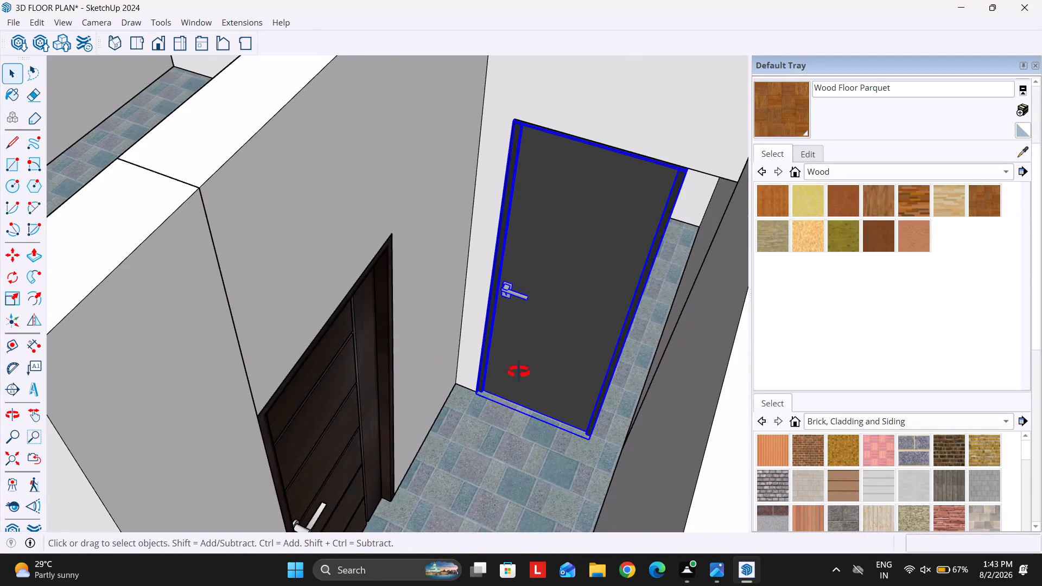
middle_click_drag(519, 372, 523, 362)
scroll(523, 362, "down", 3)
scroll(577, 351, "up", 1)
scroll(602, 352, "down", 1)
middle_click_drag(627, 353, 712, 362)
key("space")
scroll(567, 276, "up", 2)
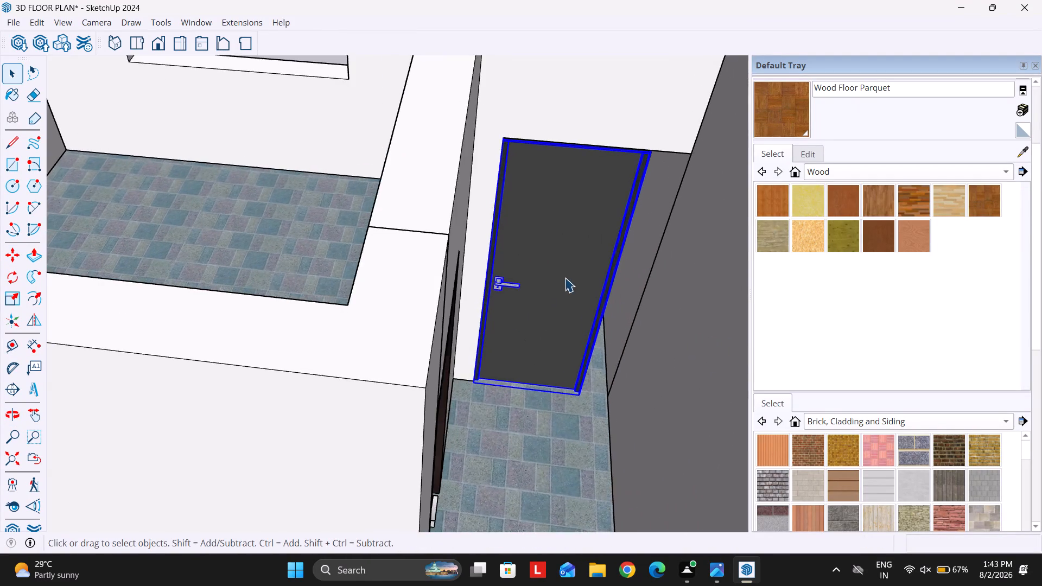
middle_click_drag(561, 285, 377, 269)
scroll(436, 199, "up", 9)
left_click(507, 178)
scroll(536, 187, "up", 2)
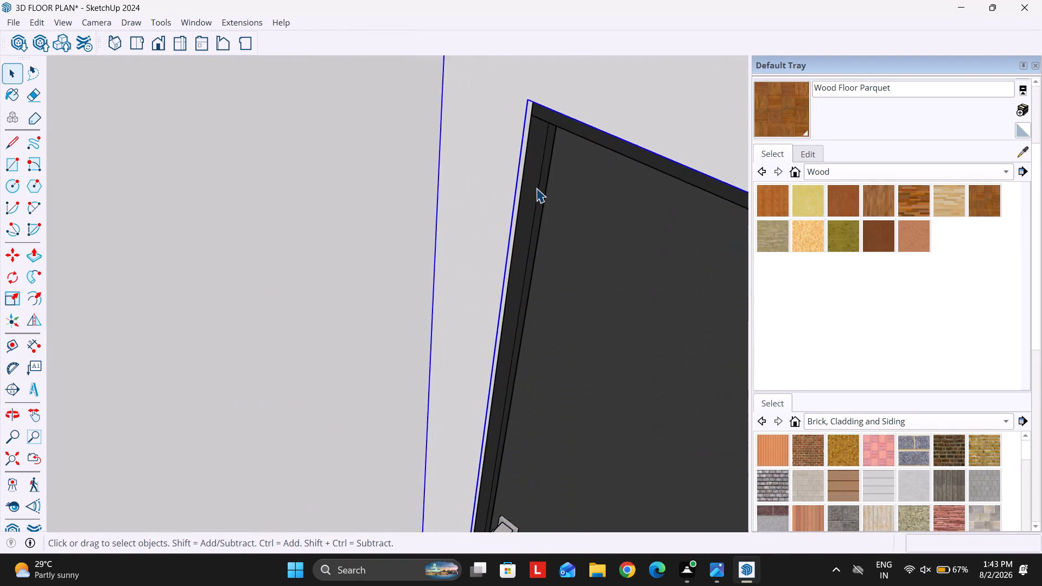
scroll(536, 188, "up", 9)
double_click(513, 215)
scroll(516, 222, "up", 1)
left_click(516, 222)
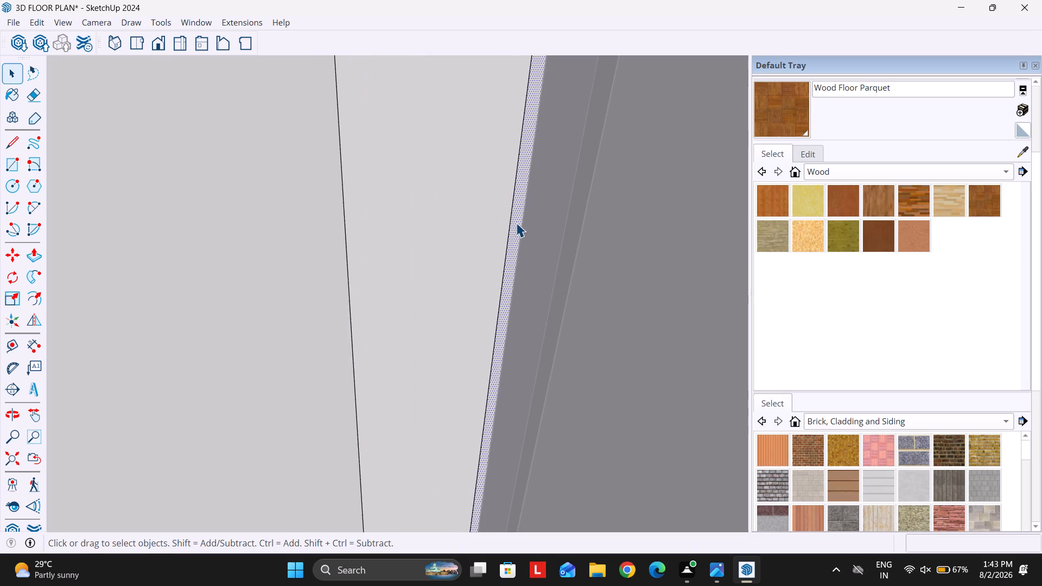
double_click(516, 222)
key("m")
scroll(500, 298, "down", 11)
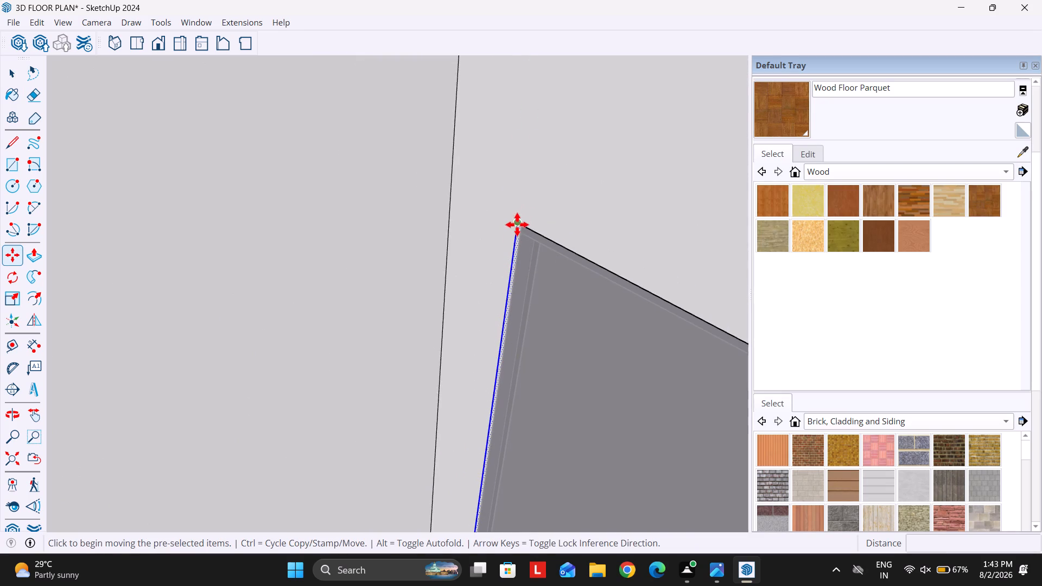
left_click(516, 225)
scroll(464, 232, "down", 16)
middle_click_drag(462, 274, 647, 320)
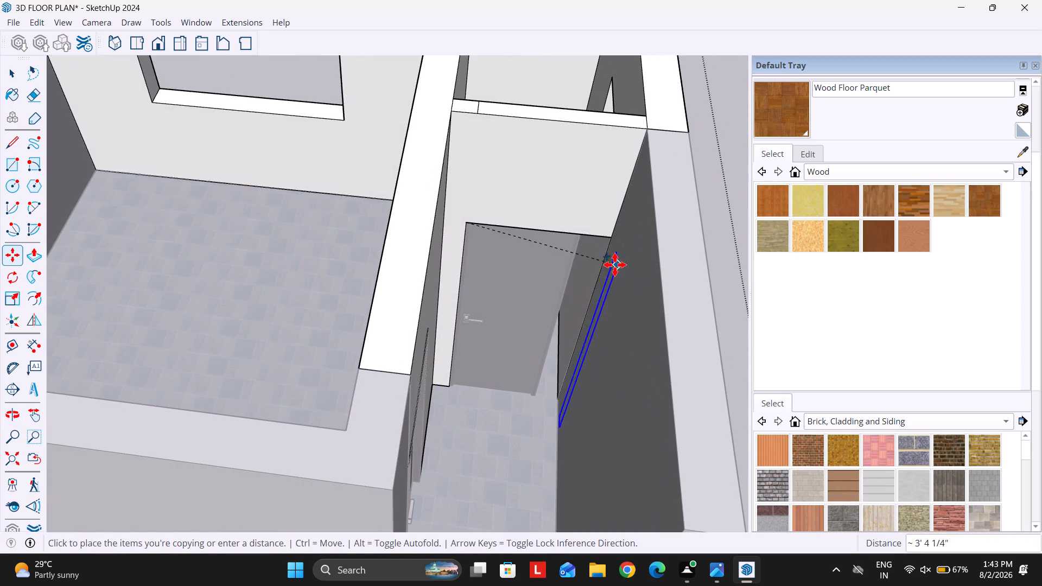
key("Left")
scroll(615, 243, "up", 4)
left_click(613, 239)
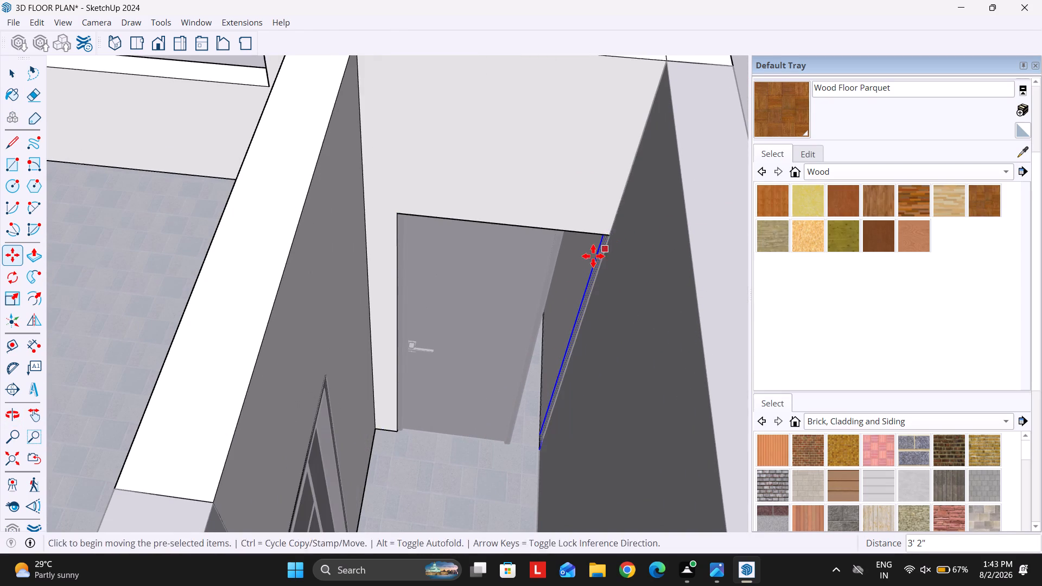
Push/Pull the copied jamb face 8" to the door frame, filling the gap beside the passage door, and close the wall group.
key("space")
scroll(578, 267, "up", 1)
middle_click_drag(606, 271, 627, 273)
scroll(610, 254, "up", 4)
key("p")
left_click(599, 246)
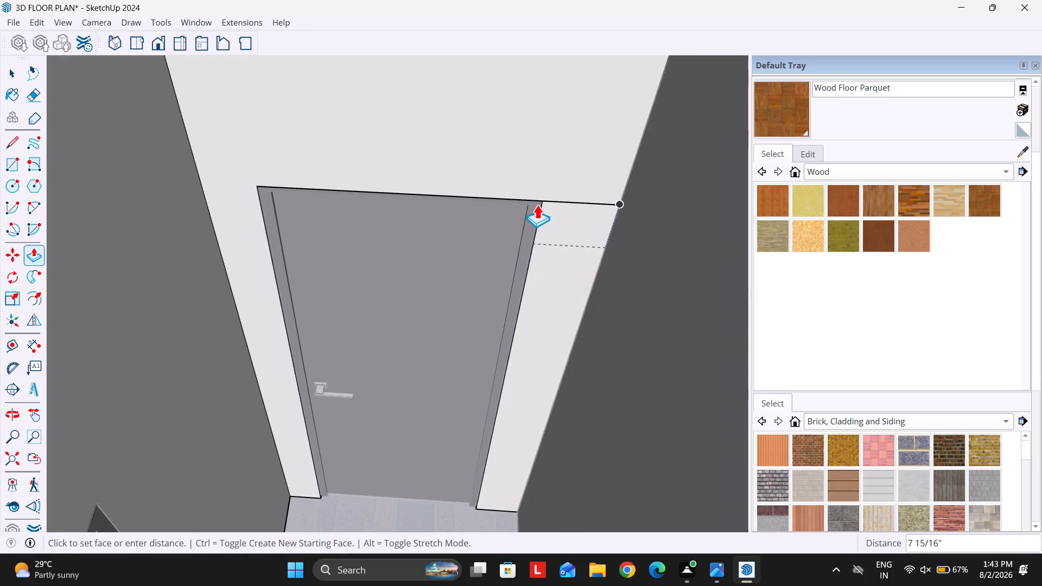
middle_click_drag(543, 245, 593, 206)
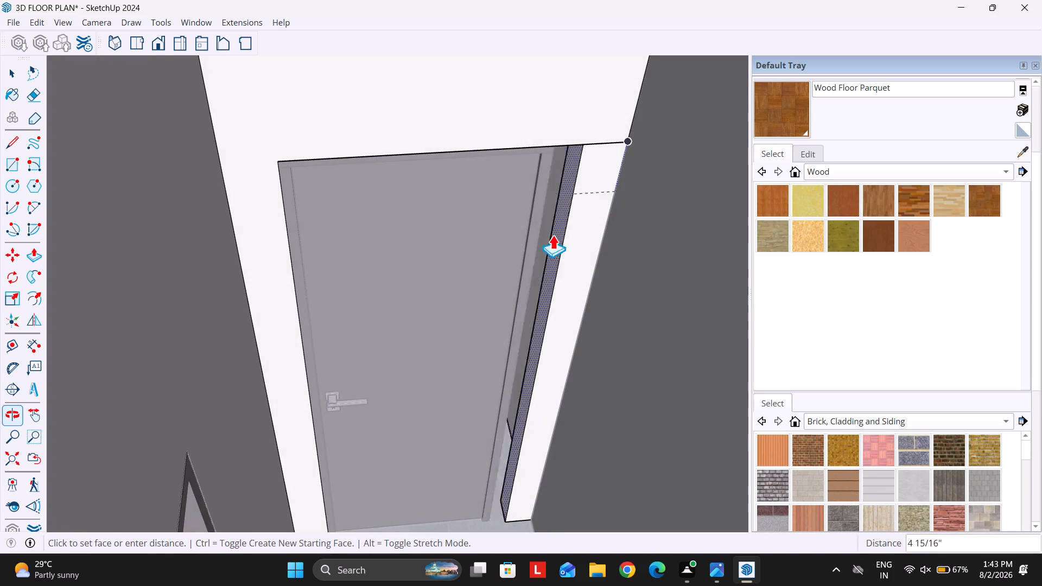
scroll(533, 149, "down", 5)
scroll(538, 351, "up", 12)
key("k")
scroll(518, 274, "down", 5)
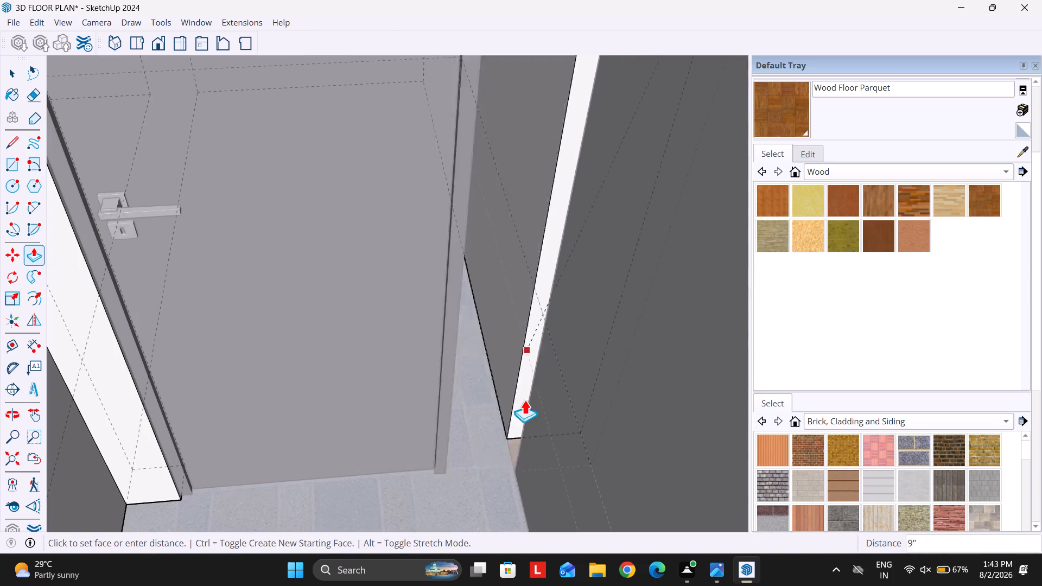
left_click(444, 473)
key("k")
scroll(473, 398, "down", 3)
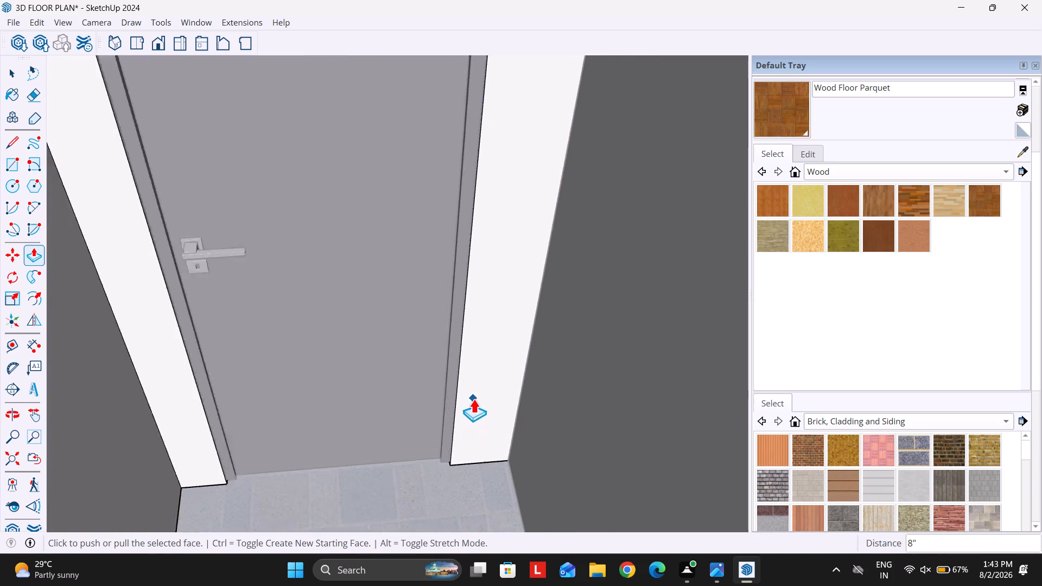
scroll(473, 398, "down", 13)
key("space")
key("Escape")
key("Escape")
Erase the seam lines above the new wall piece and across the passage wall's top, and close the wall group.
scroll(453, 311, "up", 3)
double_click(441, 266)
scroll(452, 283, "up", 4)
key("e")
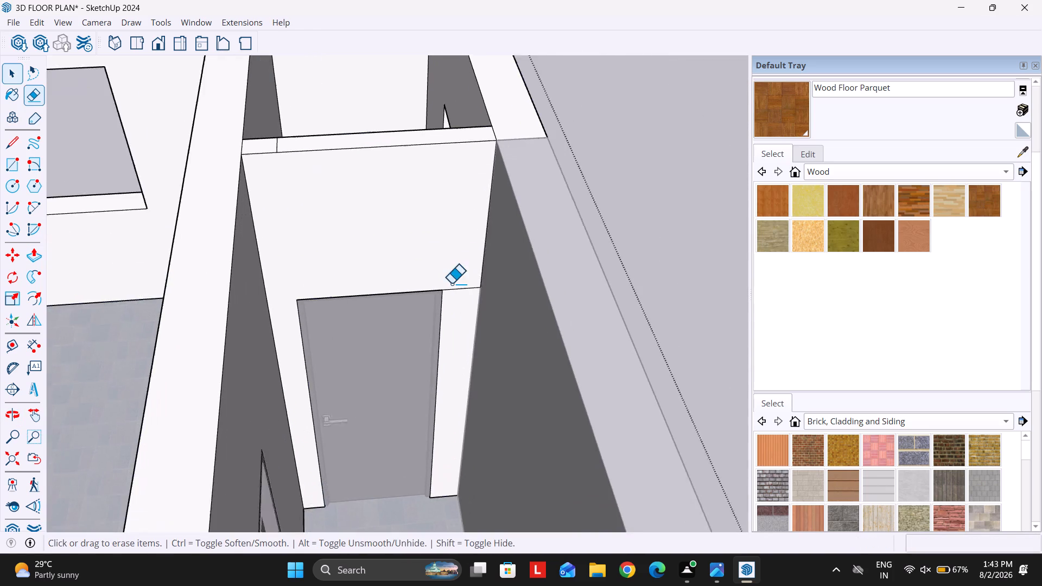
left_click_drag(463, 284, 475, 291)
scroll(468, 296, "down", 3)
scroll(358, 205, "up", 2)
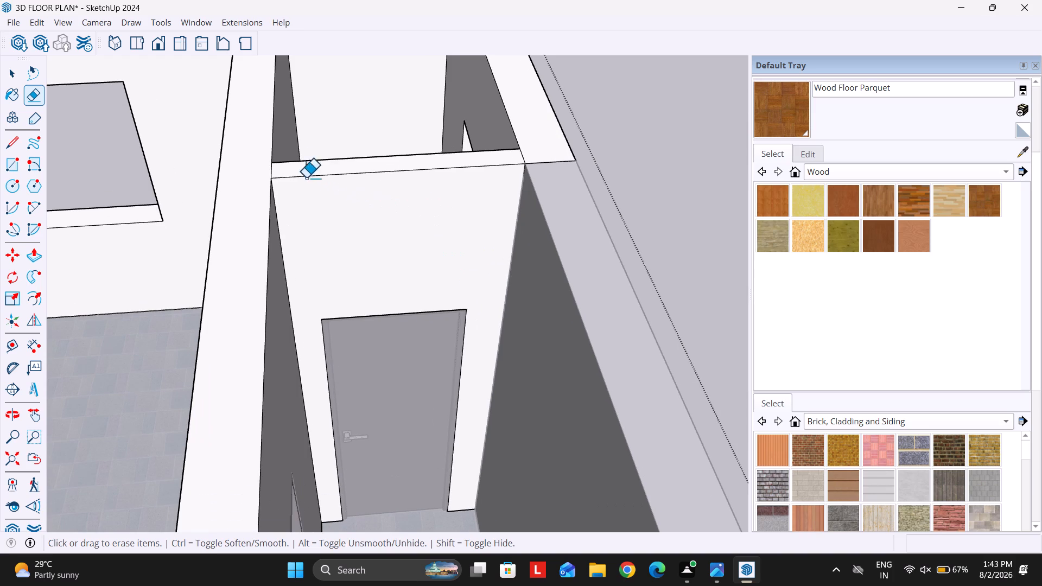
left_click(304, 167)
left_click_drag(526, 156, 515, 156)
scroll(482, 186, "down", 8)
key("space")
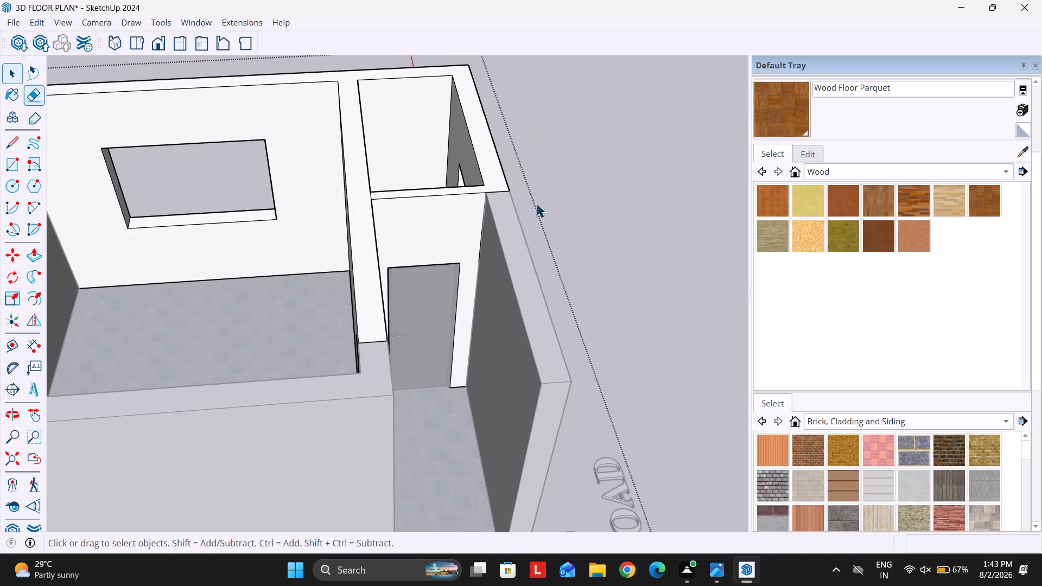
key("Escape")
key("Escape")
left_click(576, 182)
scroll(573, 188, "down", 8)
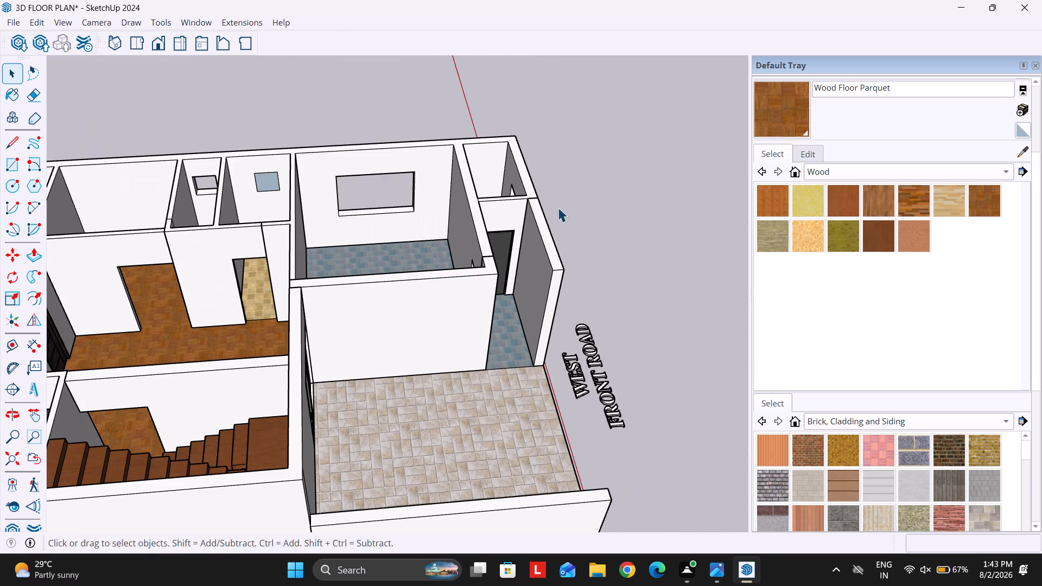
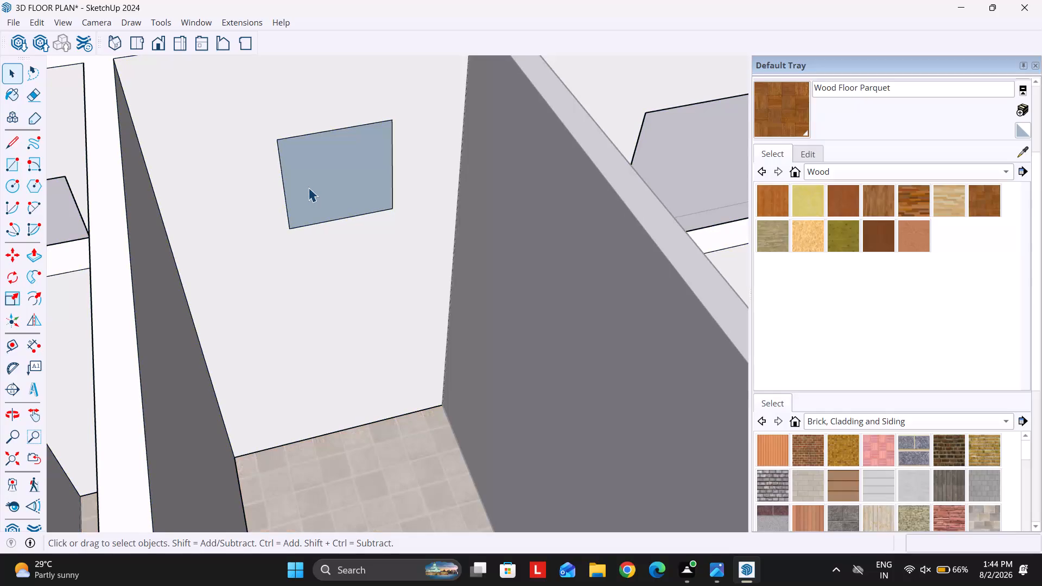
Delete the leftover face covering the small window opening in the tiled room's outer wall, and close the wall group.
left_click(309, 188)
left_click(310, 187)
key("Delete")
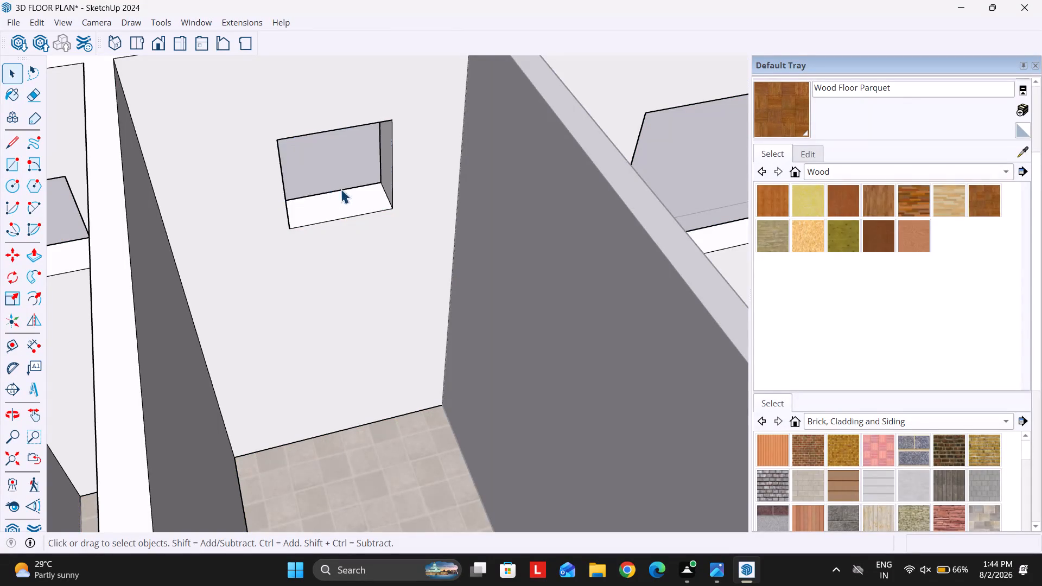
middle_click_drag(281, 177, 600, 145)
scroll(600, 145, "down", 13)
middle_click_drag(304, 286, 621, 281)
scroll(446, 264, "down", 2)
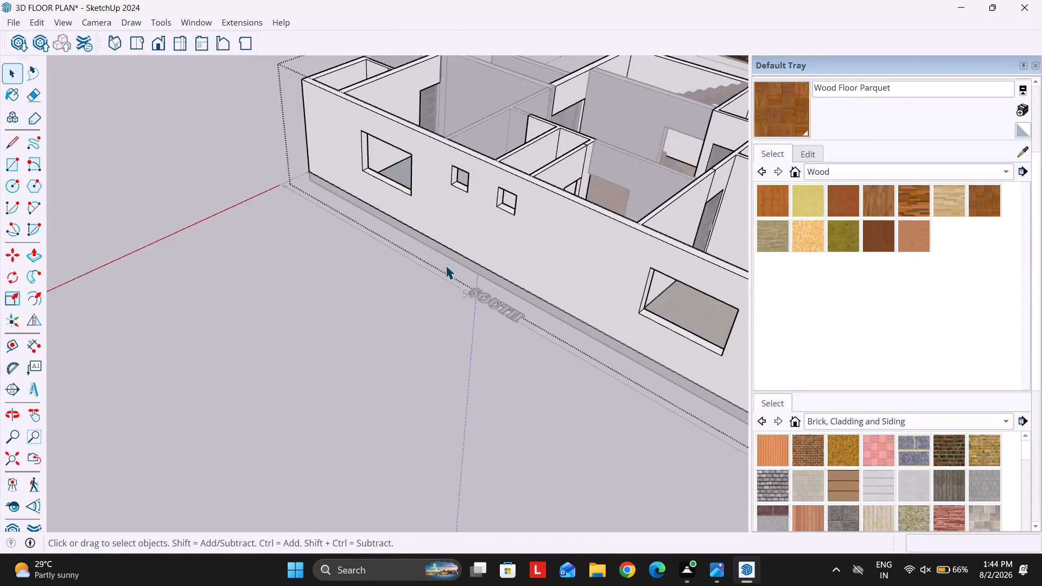
scroll(446, 265, "down", 4)
key("Escape")
Draw a rectangle in the wall's plane across the large window opening at the south wall's west end, from mid-depth of its sill.
scroll(411, 179, "up", 6)
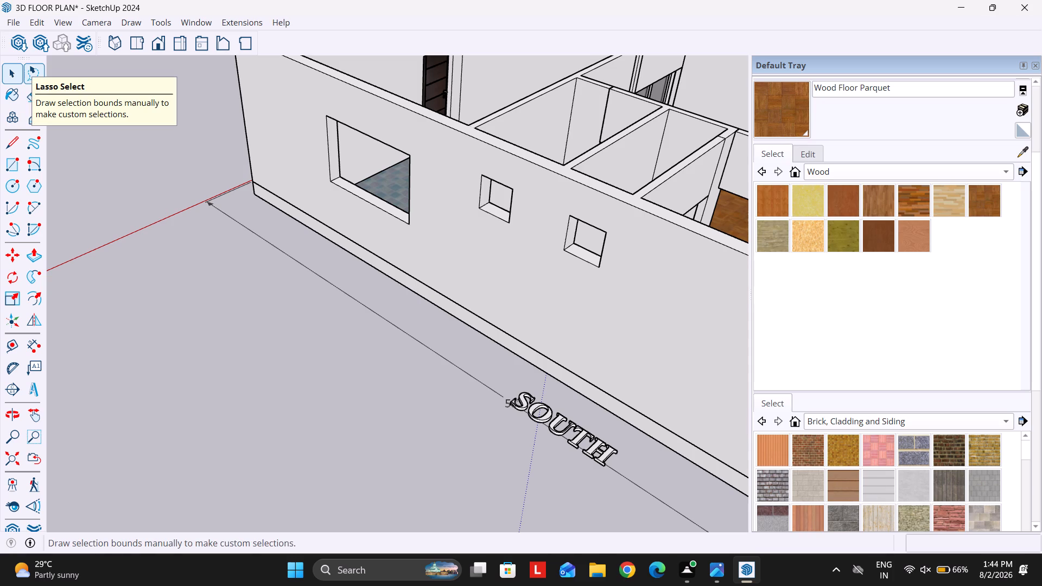
scroll(123, 181, "down", 6)
scroll(322, 207, "up", 4)
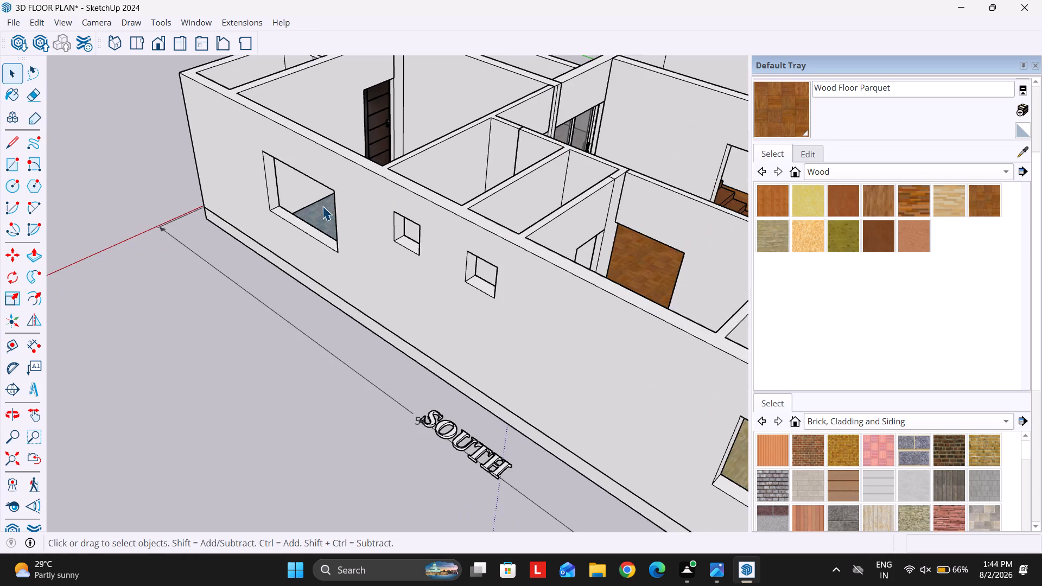
middle_click_drag(320, 213, 336, 215)
scroll(288, 194, "up", 6)
key("r")
scroll(257, 177, "up", 5)
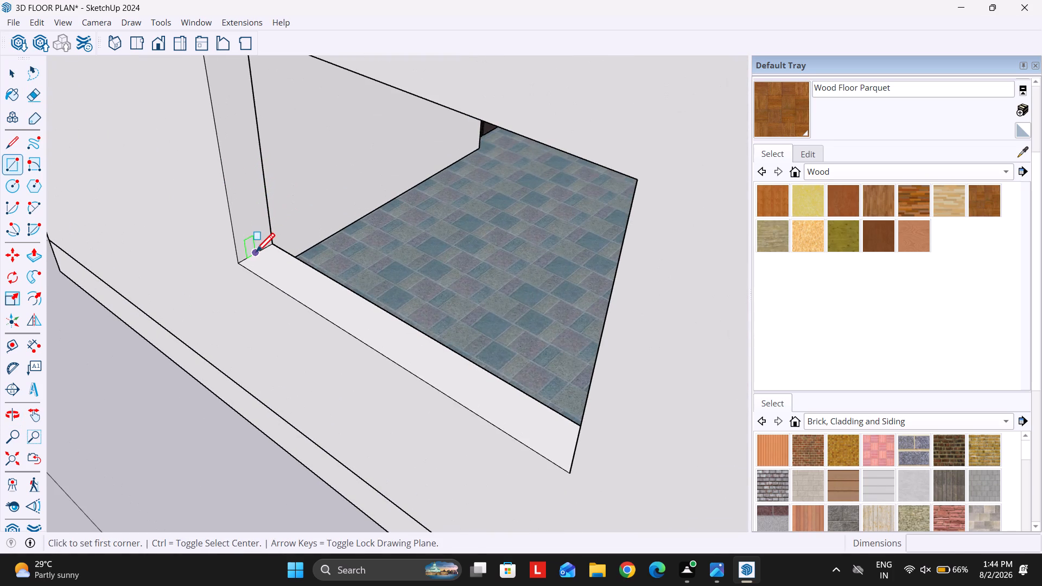
left_click(255, 252)
scroll(259, 264, "down", 5)
key("Left")
key("Right")
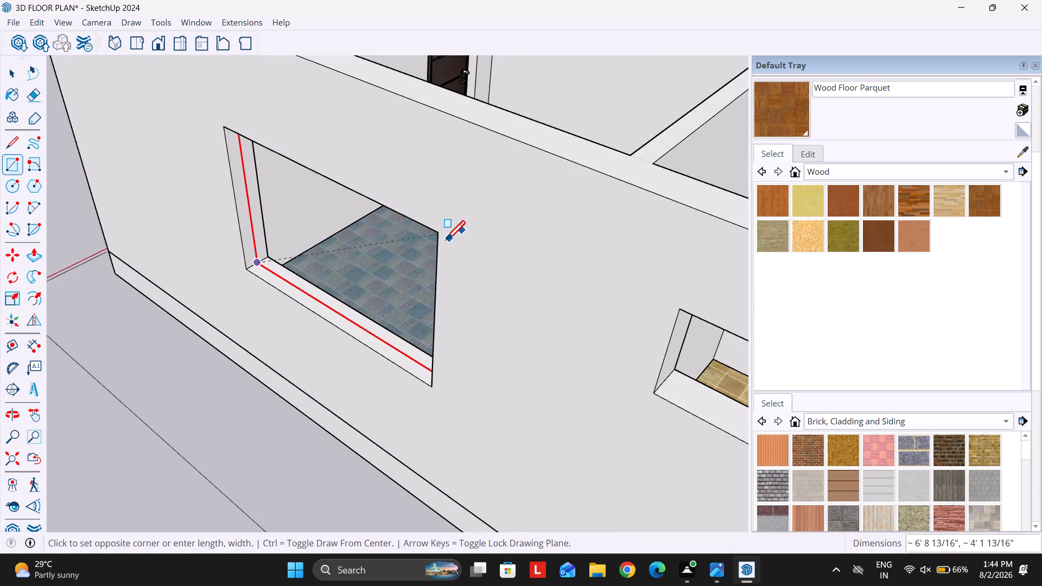
left_click(441, 238)
key("space")
Turn the rectangle into a window frame with 1001bit pro's Panel Divider: 1 row, 3 columns, frame depth and width 2.5", middle location.
left_click(367, 259)
right_click(354, 41)
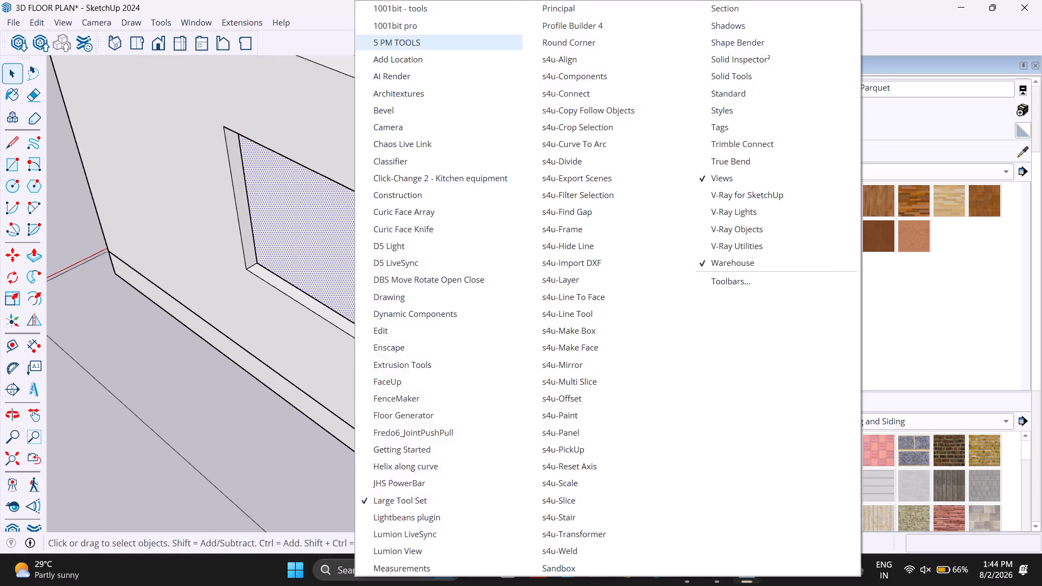
left_click(397, 8)
left_click(815, 62)
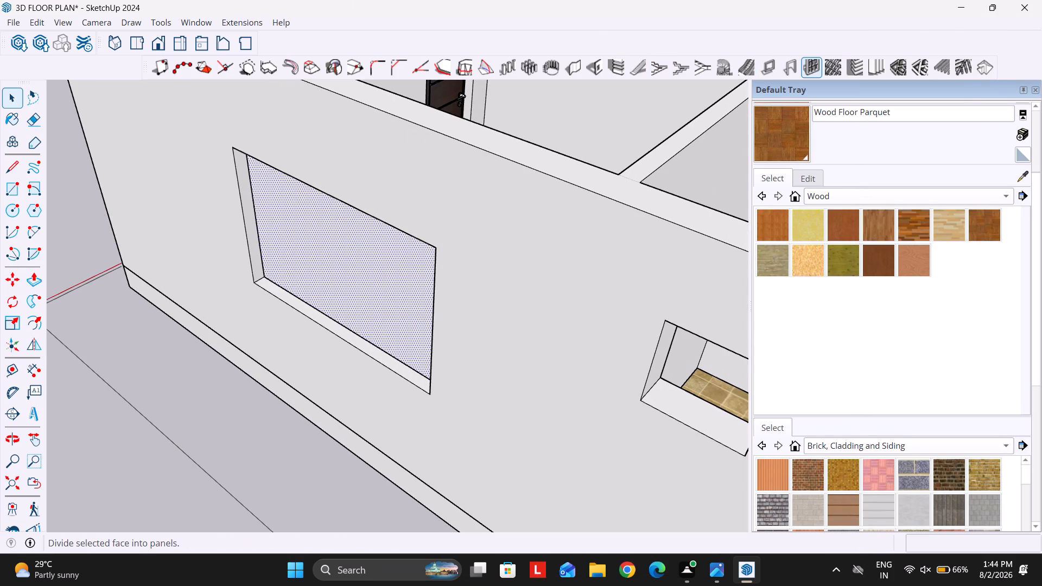
left_click_drag(700, 265, 581, 265)
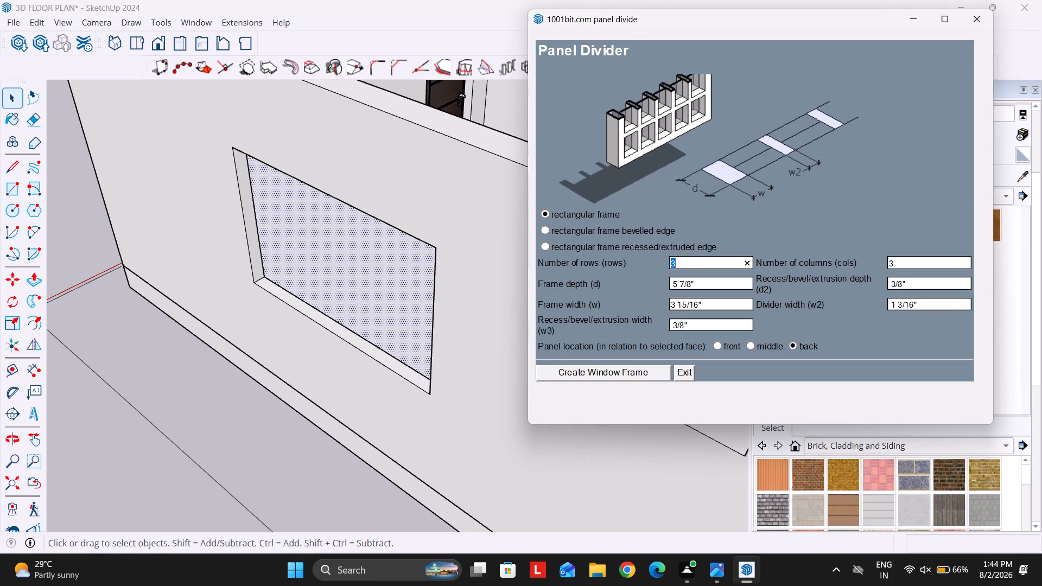
key("1")
left_click(754, 347)
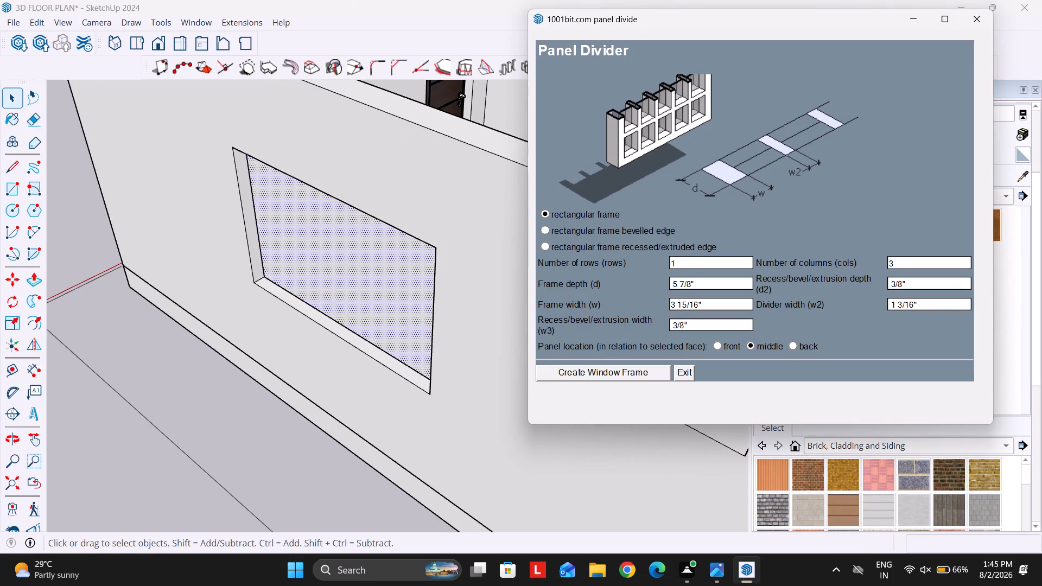
left_click(707, 280)
type("2.5")
left_click(708, 301)
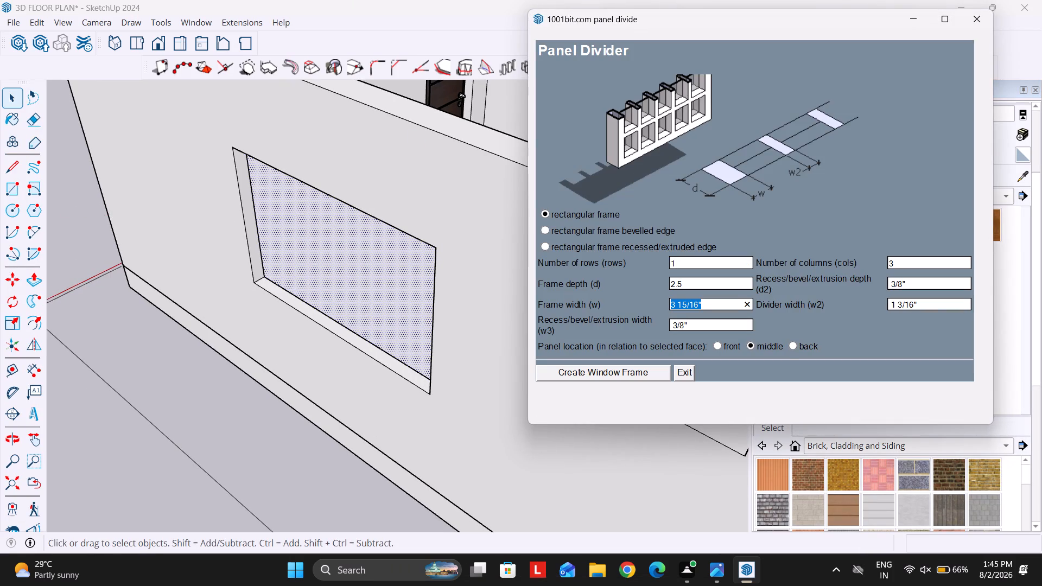
type("2.5")
left_click(611, 373)
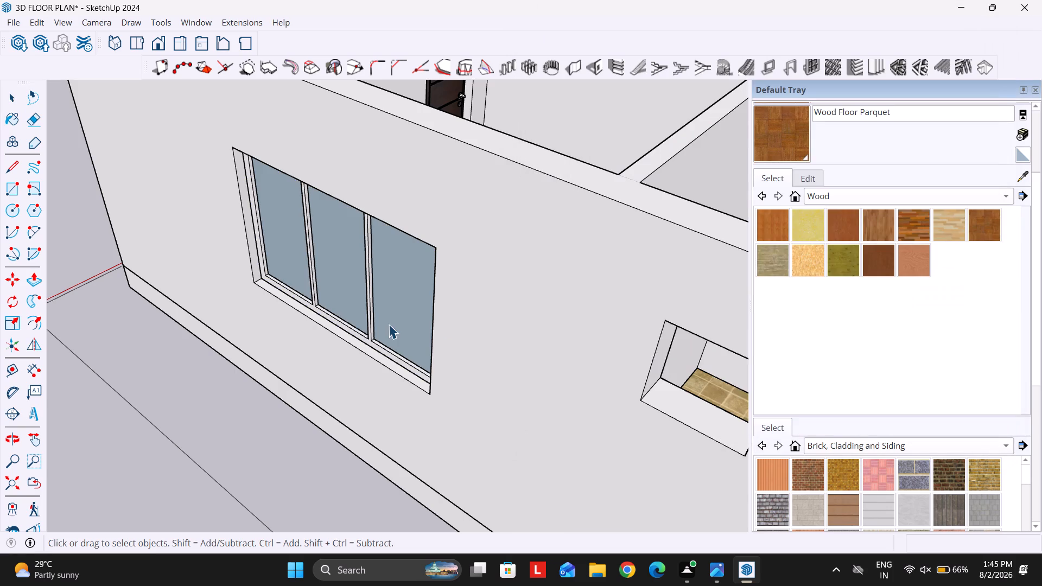
Paint the whole three-panel window with the dark reddish-brown wood veneer material.
left_click(887, 262)
left_click(381, 289)
key("space")
Open the window group, paint its panes with the translucent blue glass from Glass and Mirrors, and close the group.
double_click(350, 266)
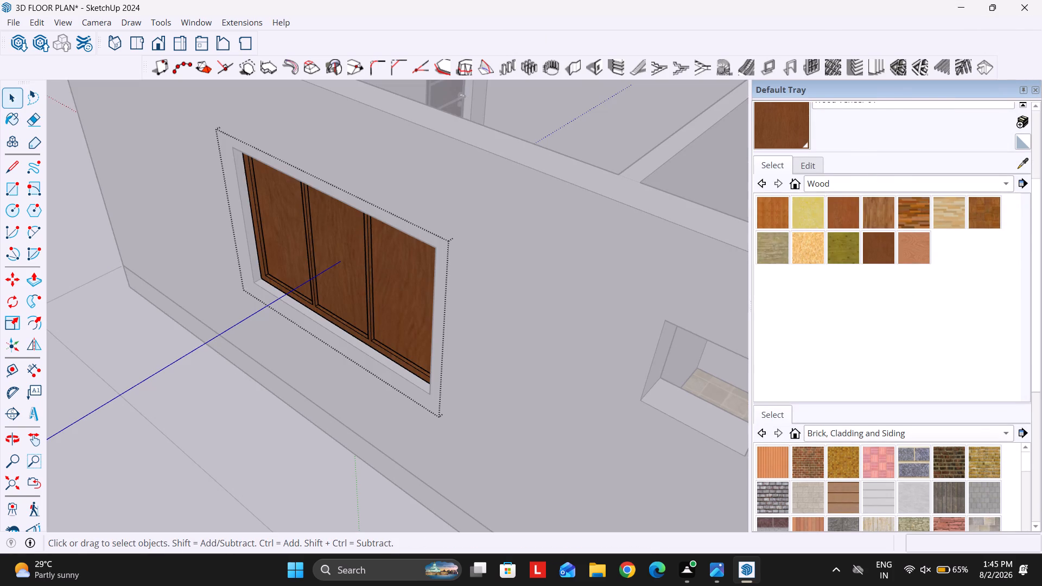
left_click(848, 186)
left_click(842, 103)
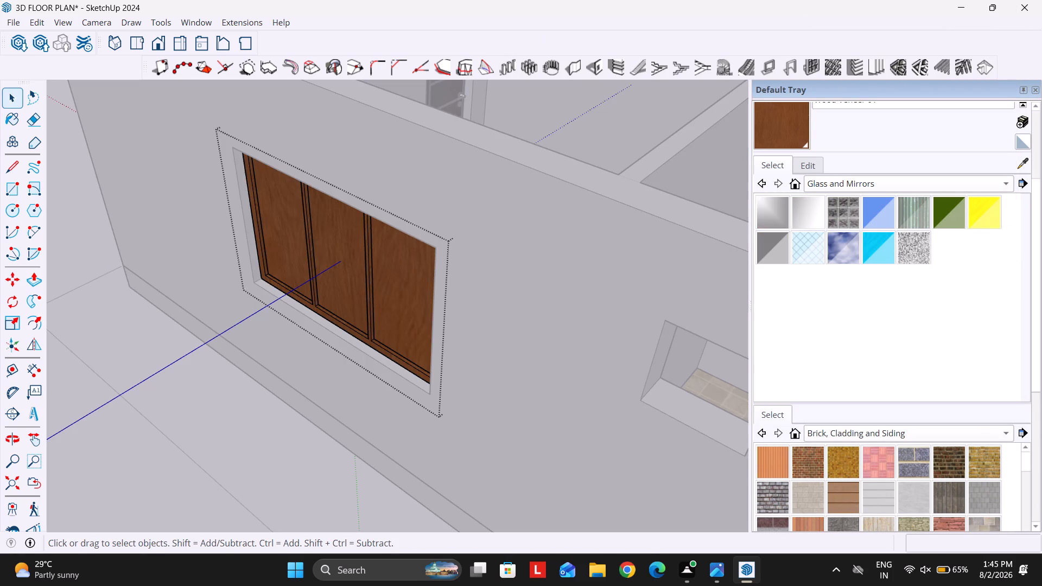
left_click(882, 214)
left_click(342, 294)
key("space")
key("Escape")
left_click(193, 433)
key("Escape")
key("Escape")
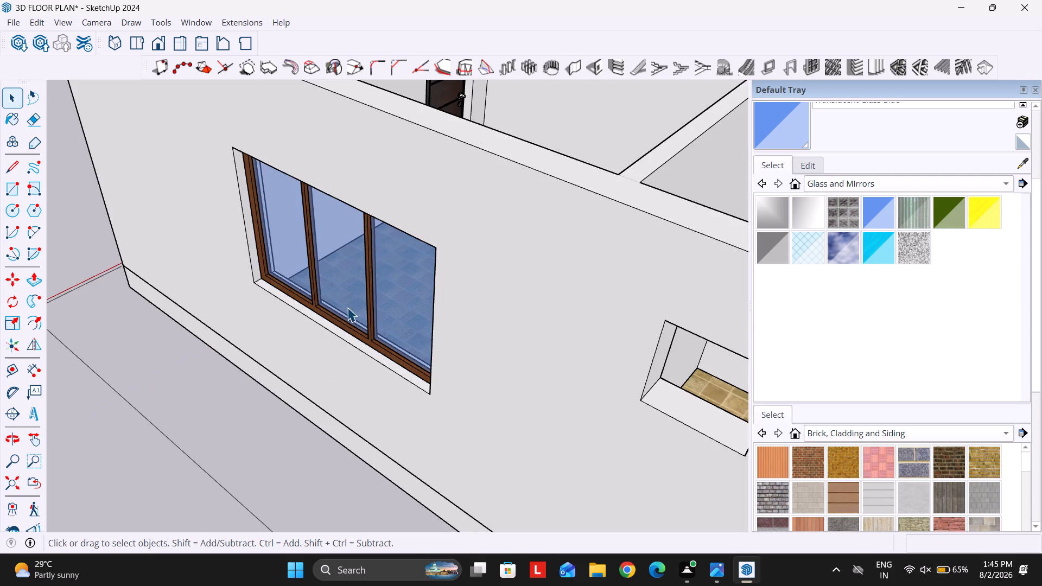
Copy the glazed window by its opening's bottom corner into the large opening at the south wall's east end.
left_click(347, 307)
key("m")
middle_click_drag(370, 414, 487, 422)
scroll(302, 337, "up", 2)
left_click(313, 313)
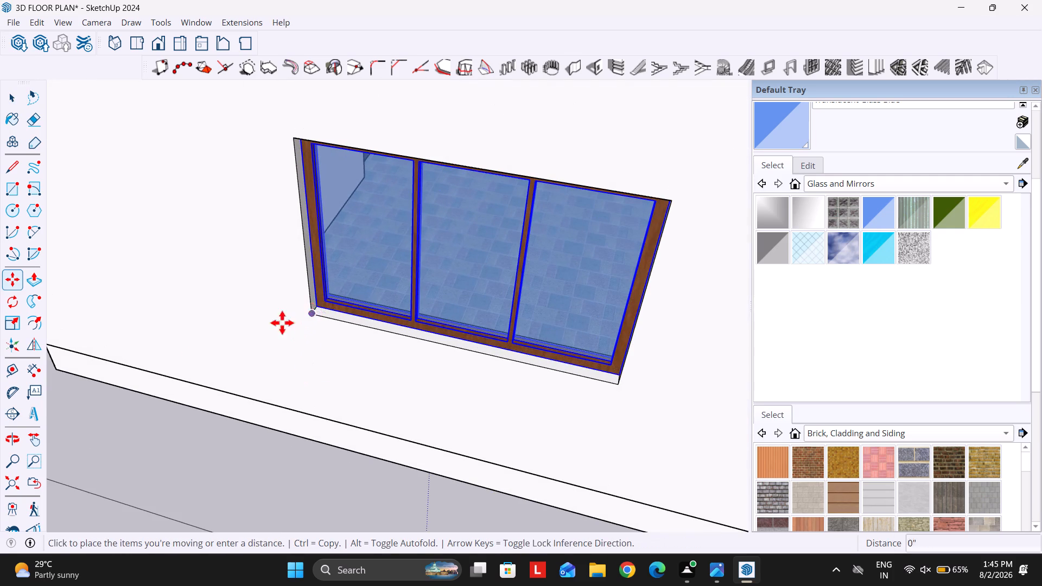
scroll(69, 425, "down", 18, "ctrl")
scroll(398, 416, "up", 9)
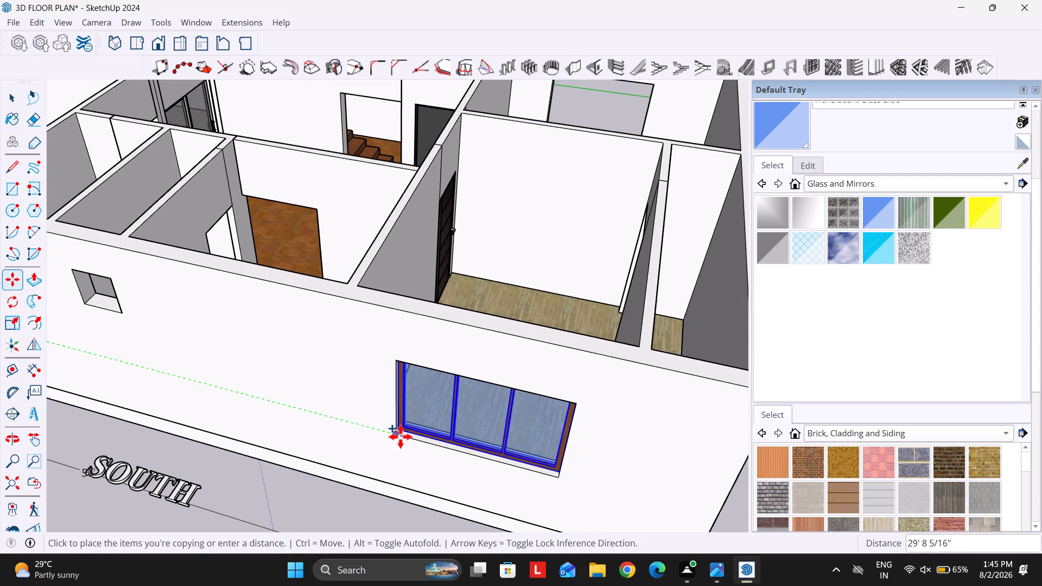
left_click(401, 437)
Copy the window again by the same corner into the north wall opening of the north-east room, and clear the selection.
left_click(401, 439)
scroll(390, 530, "down", 5)
middle_click_drag(462, 322, 411, 456, "shift")
scroll(518, 270, "up", 1)
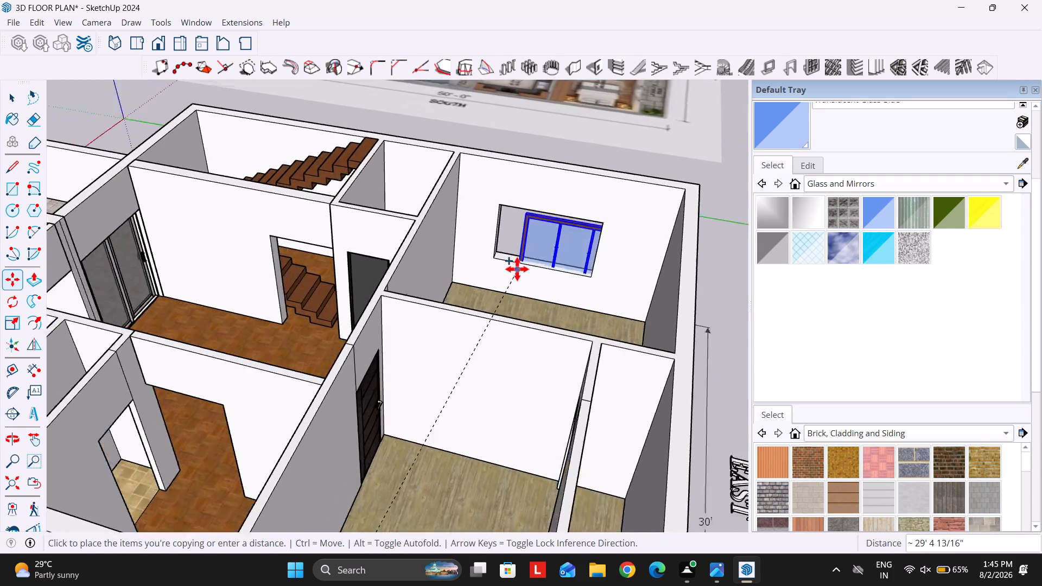
scroll(517, 269, "up", 7)
left_click(481, 252)
key("space")
scroll(446, 283, "down", 14)
middle_click_drag(483, 306, 508, 304)
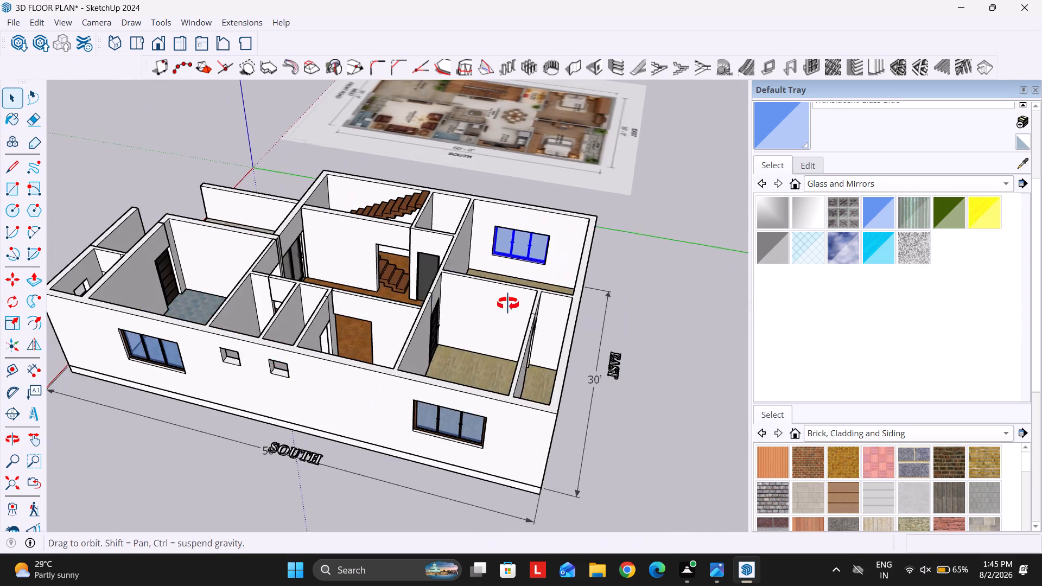
middle_click_drag(508, 304, 518, 303)
key("Escape")
key("Escape")
Draw a rectangle in the wall's plane across the western small opening of the south wall, from mid-depth of its sill.
middle_click_drag(218, 309, 429, 271)
scroll(400, 365, "up", 8)
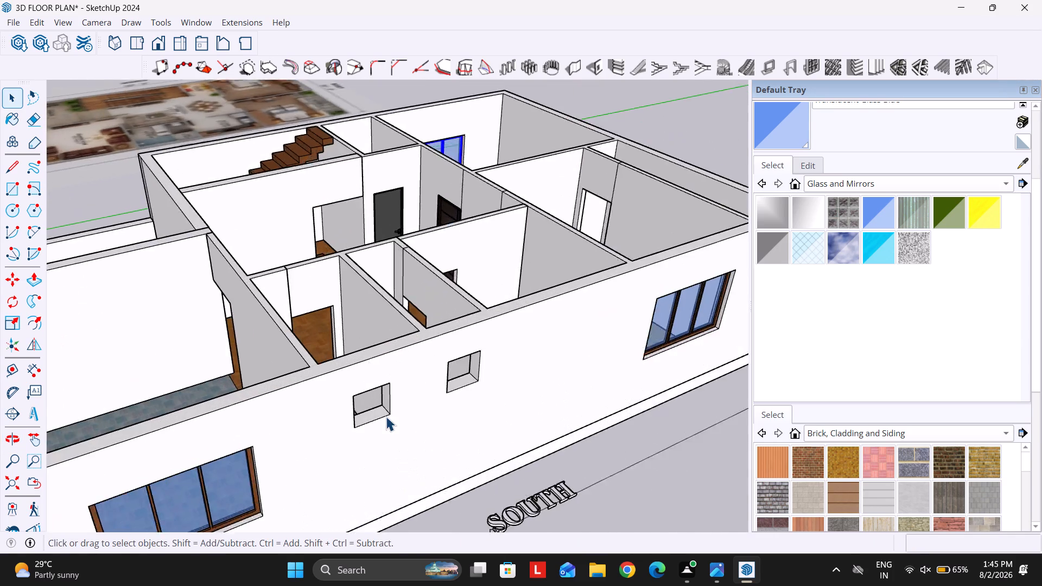
scroll(386, 416, "up", 9)
key("r")
scroll(394, 385, "up", 4)
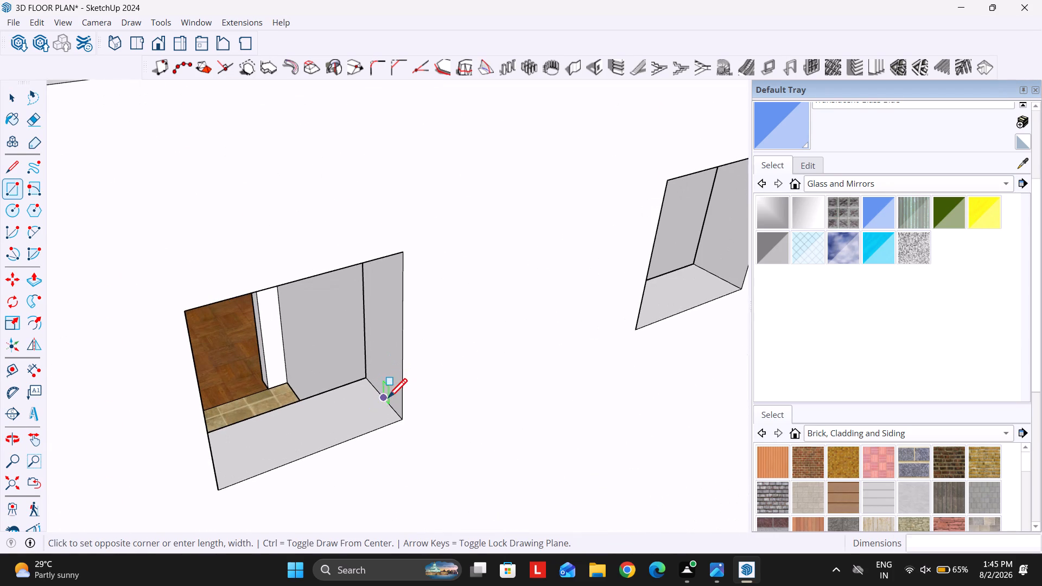
left_click(387, 397)
key("Right")
left_click(185, 307)
key("space")
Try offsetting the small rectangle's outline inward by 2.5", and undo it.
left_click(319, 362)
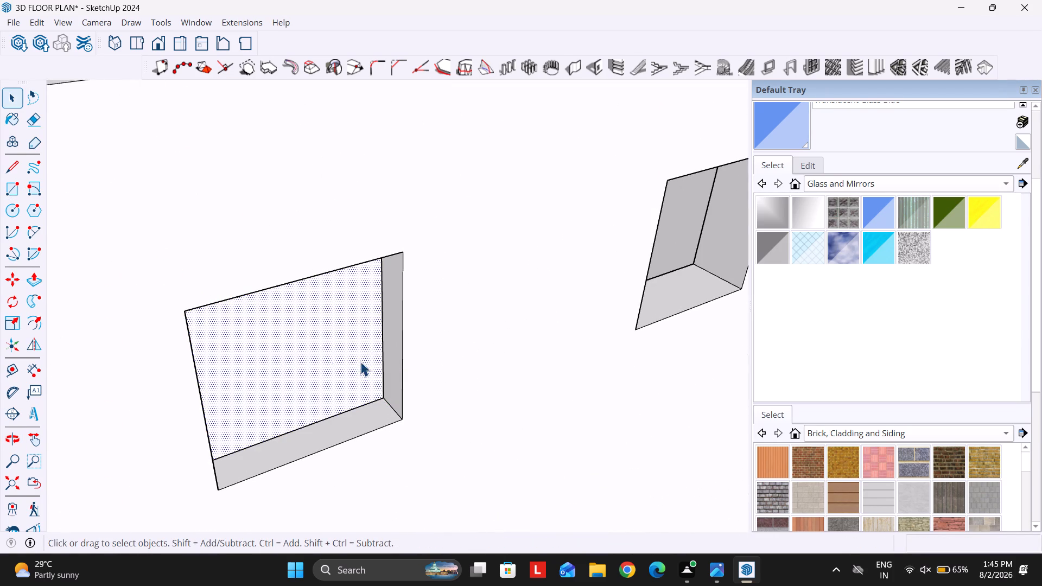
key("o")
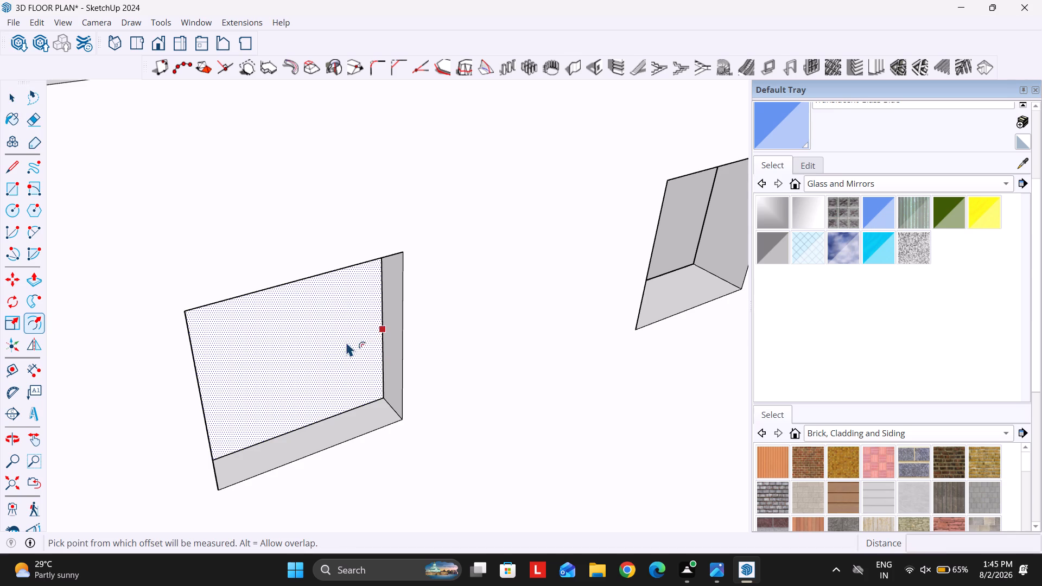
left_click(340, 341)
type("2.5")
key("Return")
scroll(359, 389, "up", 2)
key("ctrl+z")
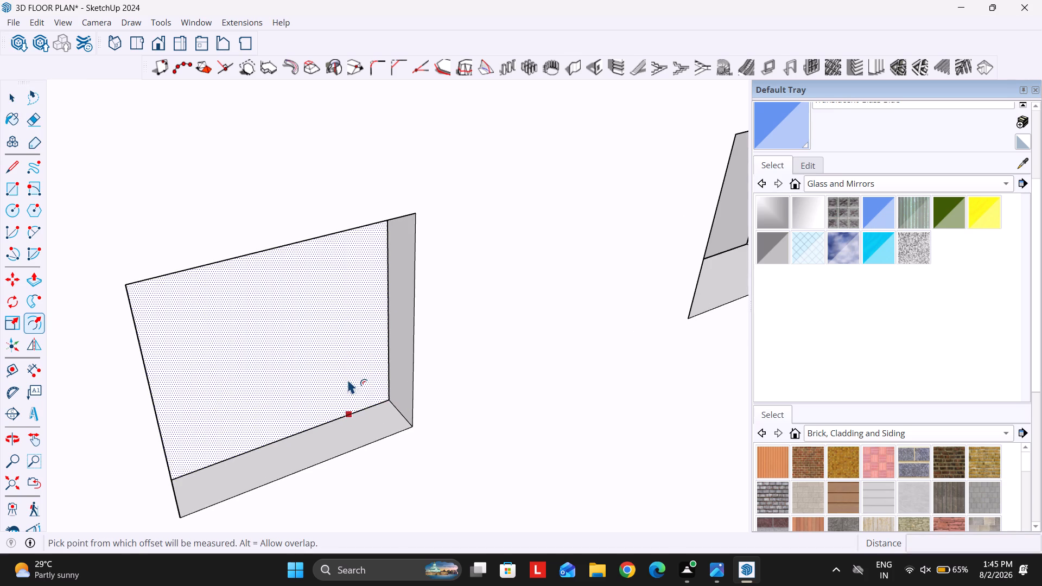
Offset the small rectangle's outline inward by 1.5" and delete the inner face to leave a frame ring.
left_click(347, 379)
type("1.5")
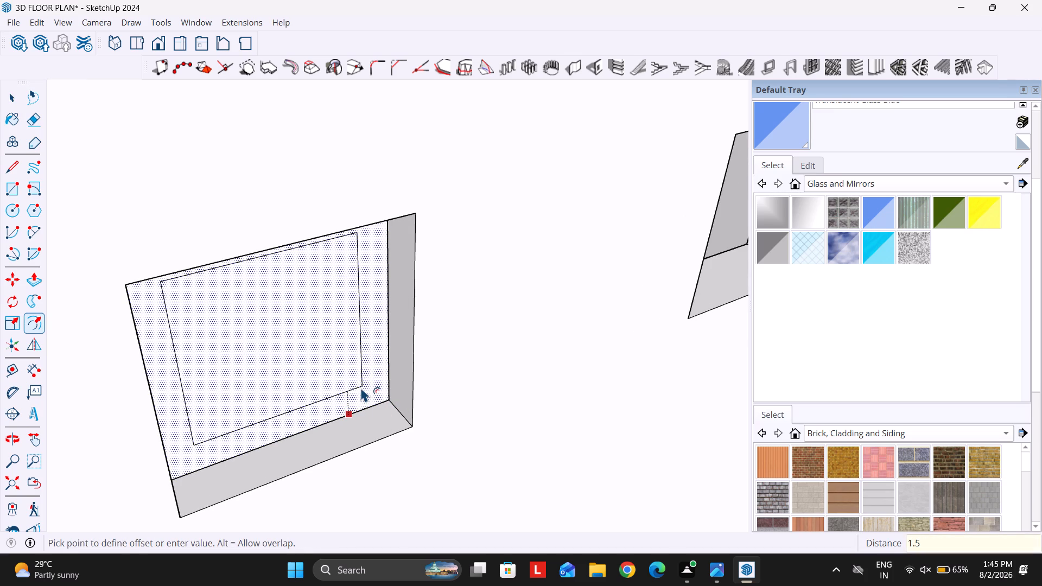
key("Return")
key("space")
scroll(331, 378, "up", 3)
left_click(372, 386)
key("Delete")
Make the small opening's frame ring face and its edges a group, and open that group for editing.
scroll(403, 373, "up", 5)
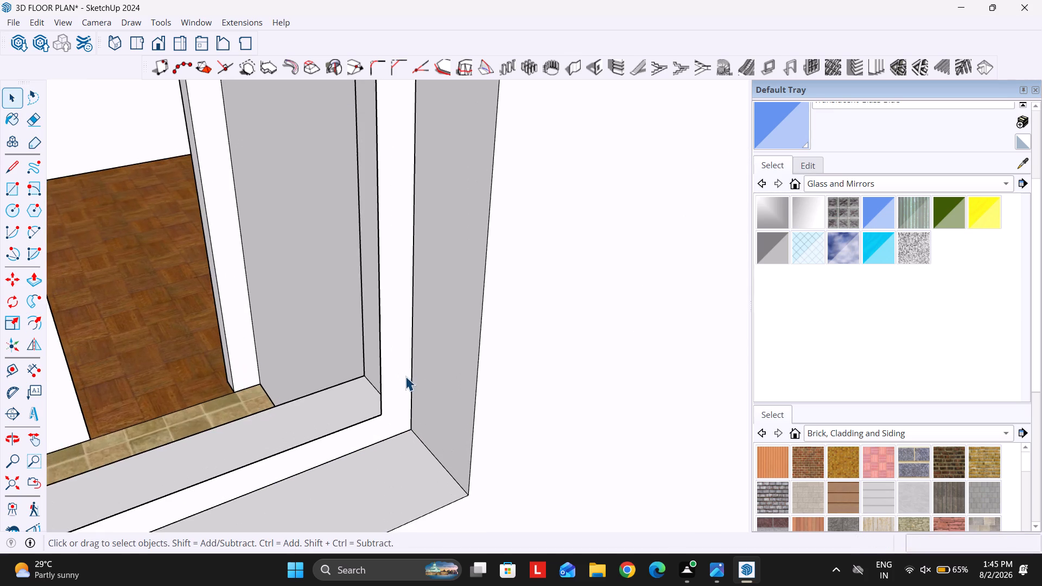
scroll(403, 376, "up", 1)
middle_click_drag(359, 391, 411, 399)
left_click(410, 399)
key("p")
left_click(410, 399)
key("space")
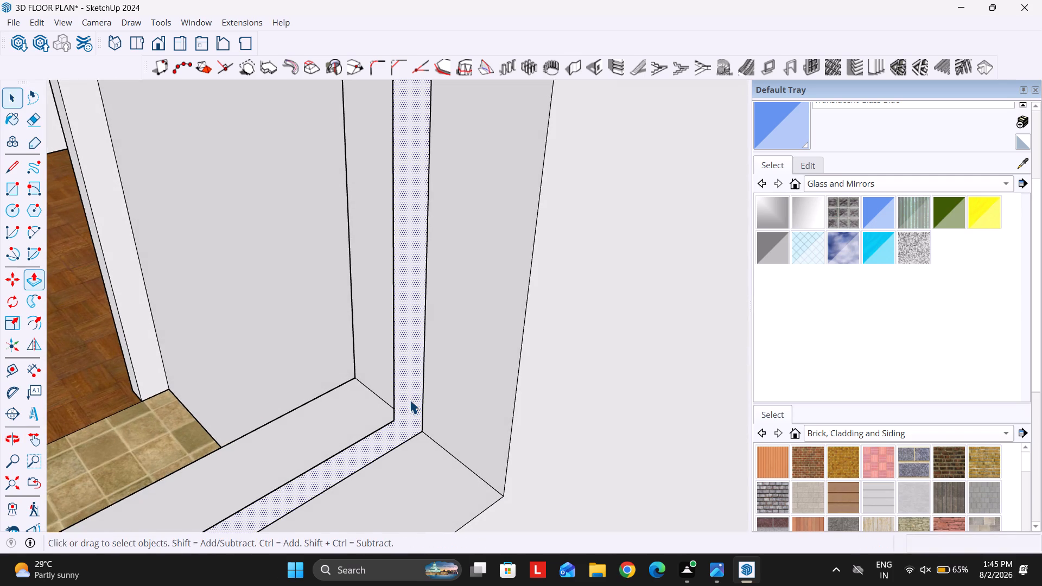
double_click(410, 399)
right_click(410, 399)
left_click(469, 124)
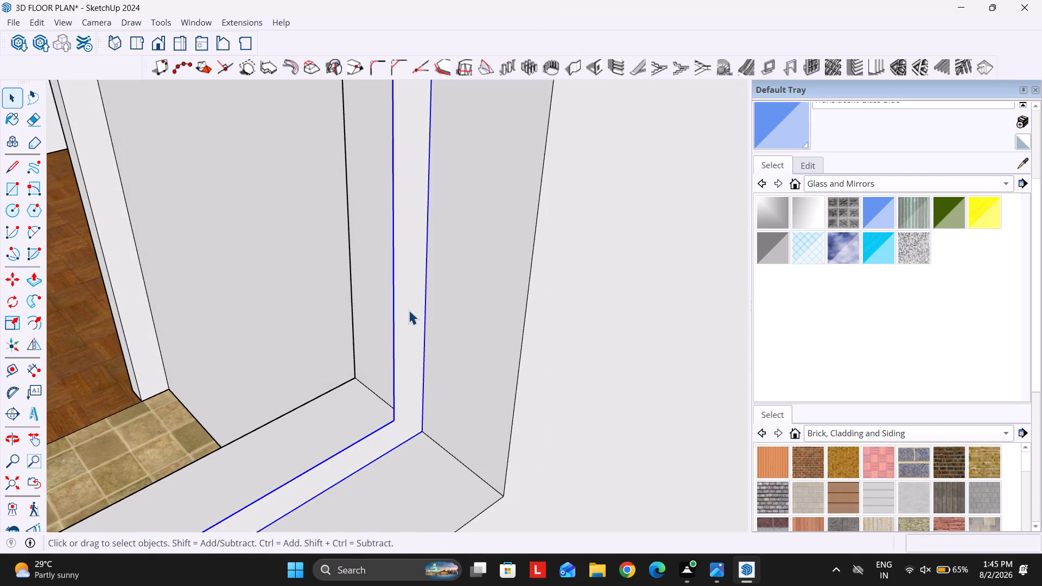
double_click(404, 310)
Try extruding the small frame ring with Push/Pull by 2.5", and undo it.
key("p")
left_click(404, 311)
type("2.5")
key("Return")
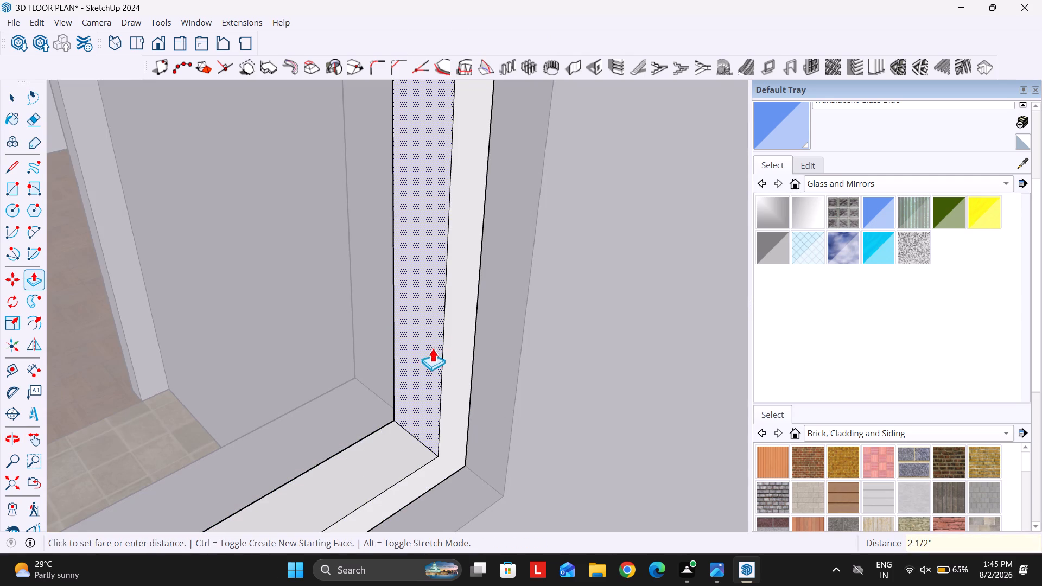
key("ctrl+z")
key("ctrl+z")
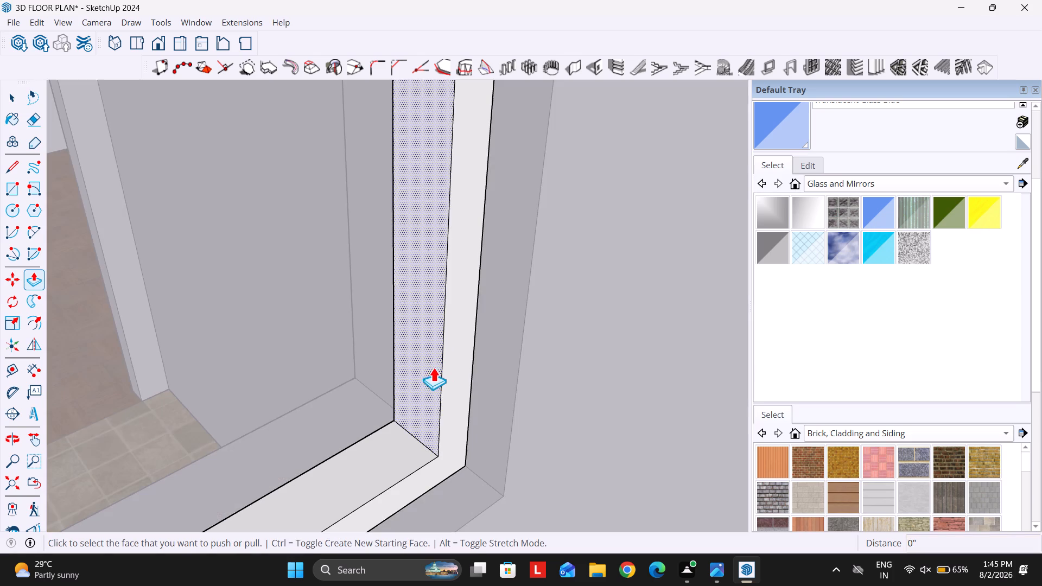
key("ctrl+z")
Push/Pull the small frame ring outward by 1.5" and close its group.
key("space")
key("p")
left_click(410, 385)
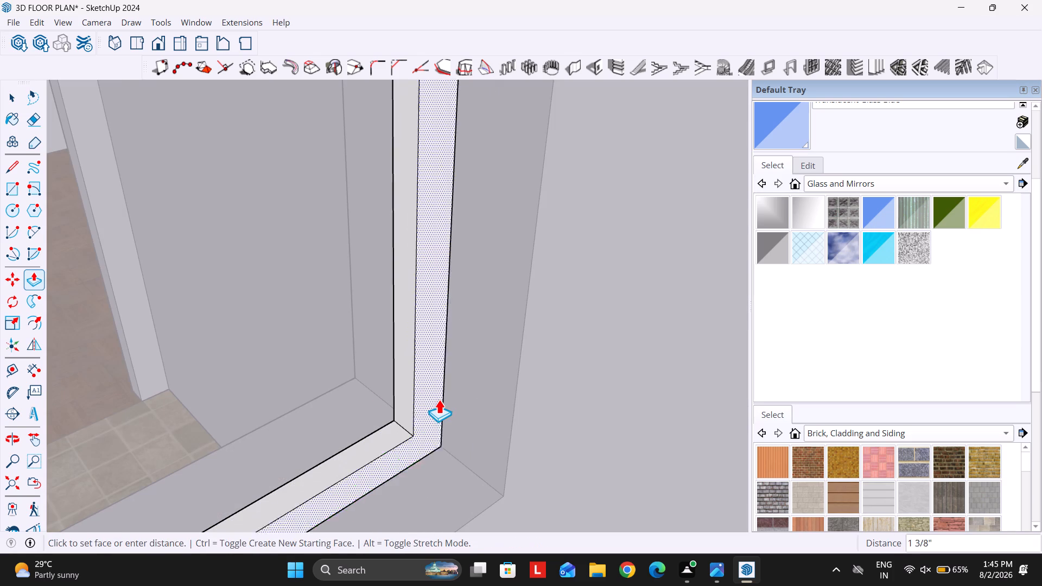
type("1.5")
key("Return")
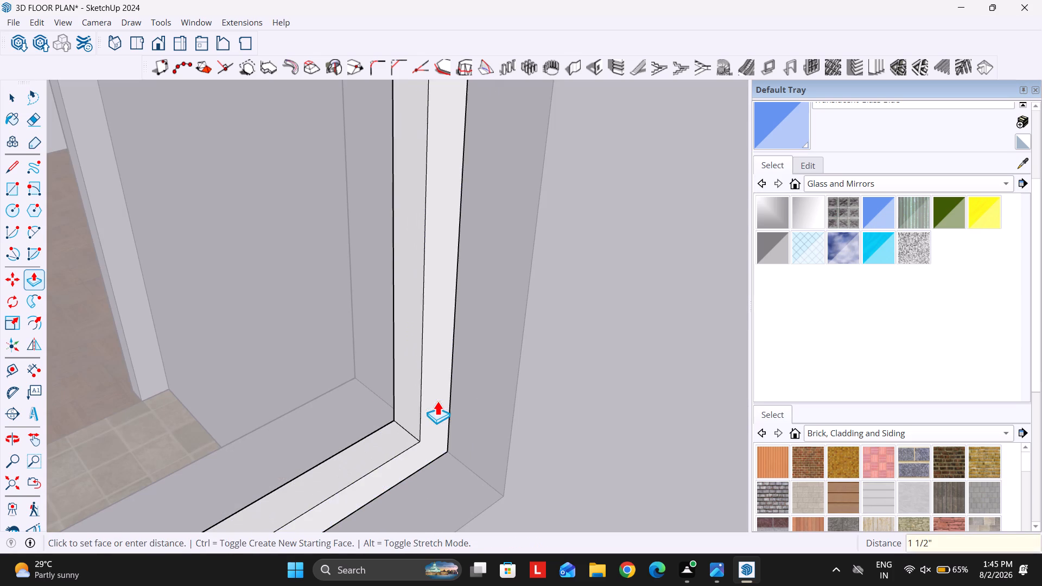
scroll(421, 388, "down", 6)
key("space")
key("Escape")
Move the small frame group along the red axis to the middle of the wall's thickness.
left_click(421, 400)
scroll(442, 418, "up", 6)
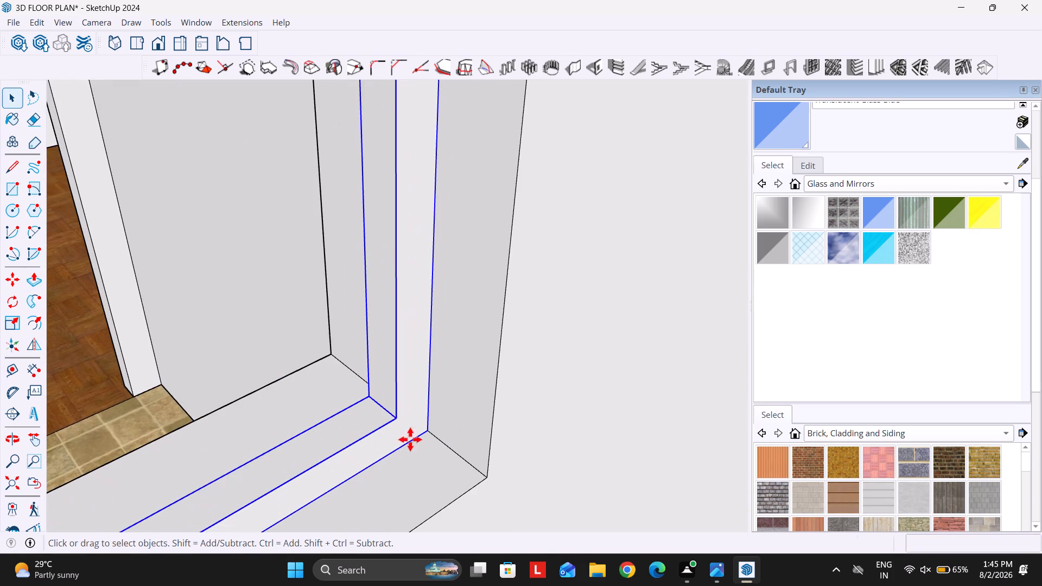
key("m")
scroll(391, 431, "up", 4)
left_click(379, 399)
key("Left")
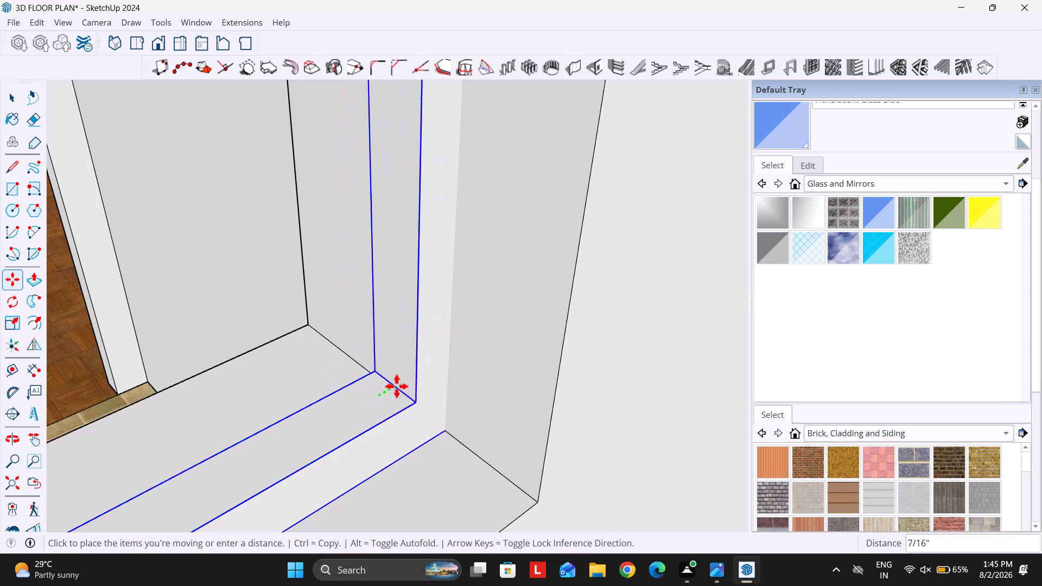
key("Right")
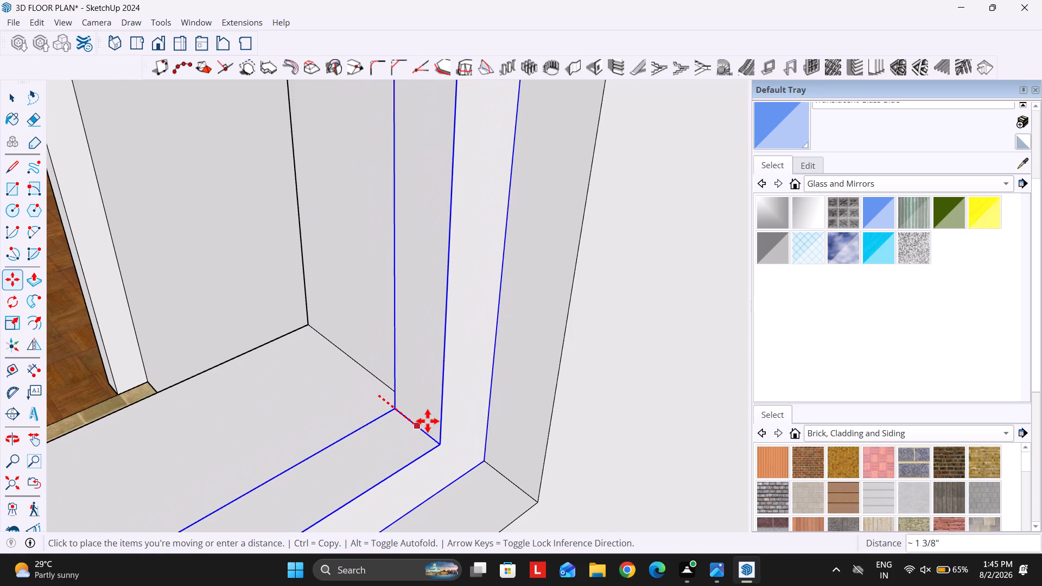
key("k")
left_click(408, 403)
key("k")
key("space")
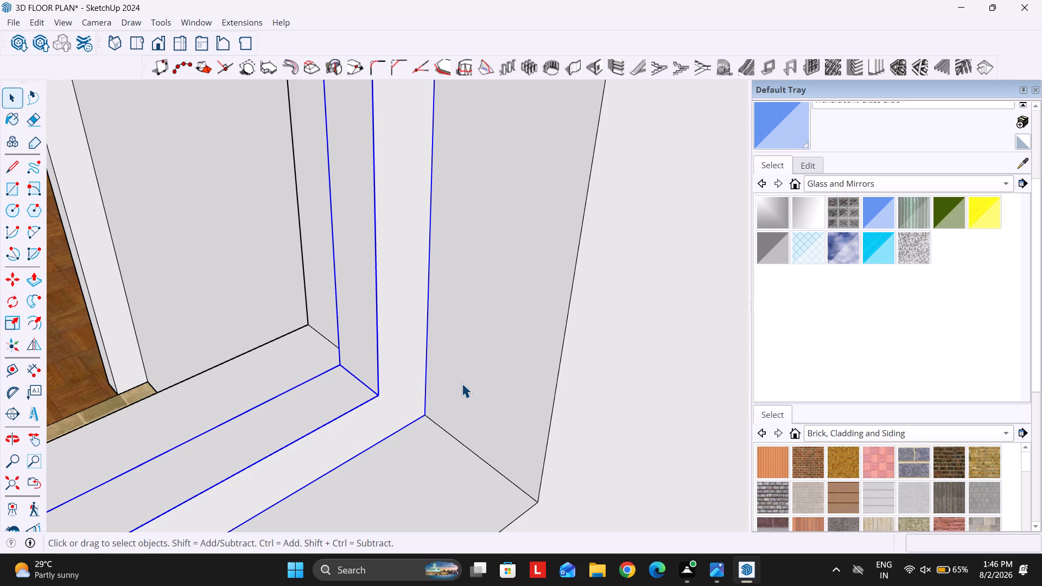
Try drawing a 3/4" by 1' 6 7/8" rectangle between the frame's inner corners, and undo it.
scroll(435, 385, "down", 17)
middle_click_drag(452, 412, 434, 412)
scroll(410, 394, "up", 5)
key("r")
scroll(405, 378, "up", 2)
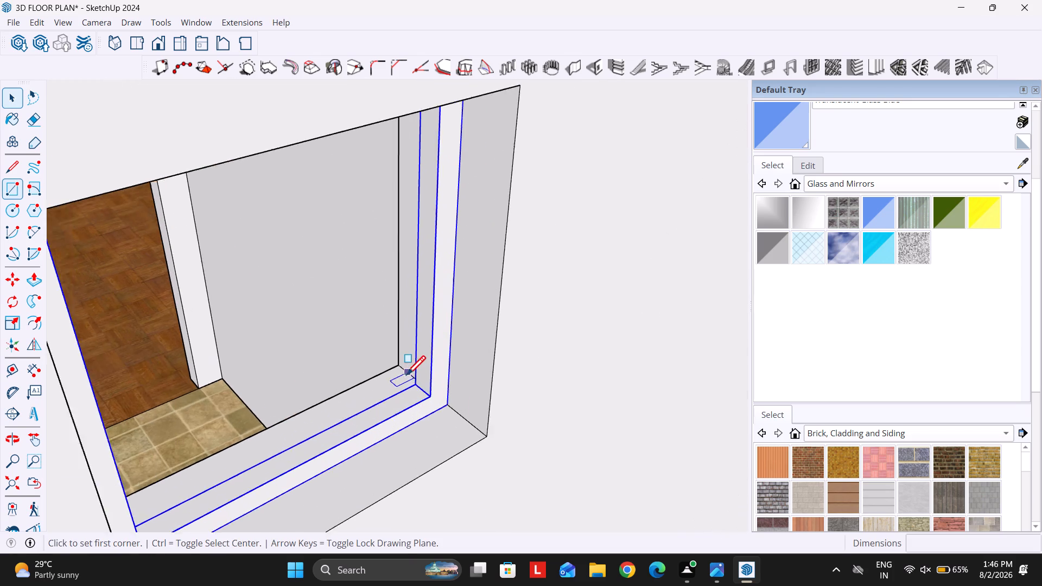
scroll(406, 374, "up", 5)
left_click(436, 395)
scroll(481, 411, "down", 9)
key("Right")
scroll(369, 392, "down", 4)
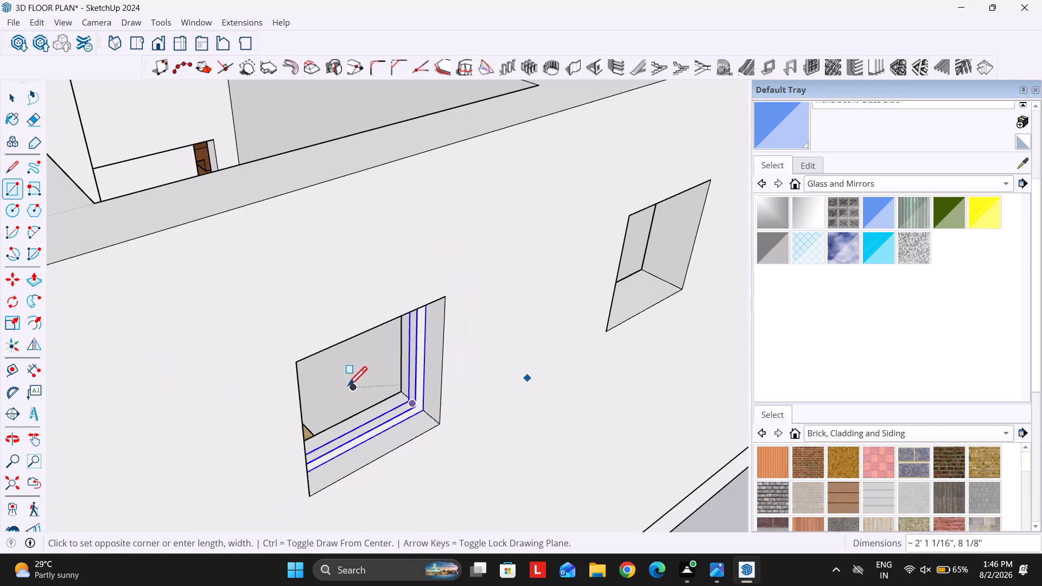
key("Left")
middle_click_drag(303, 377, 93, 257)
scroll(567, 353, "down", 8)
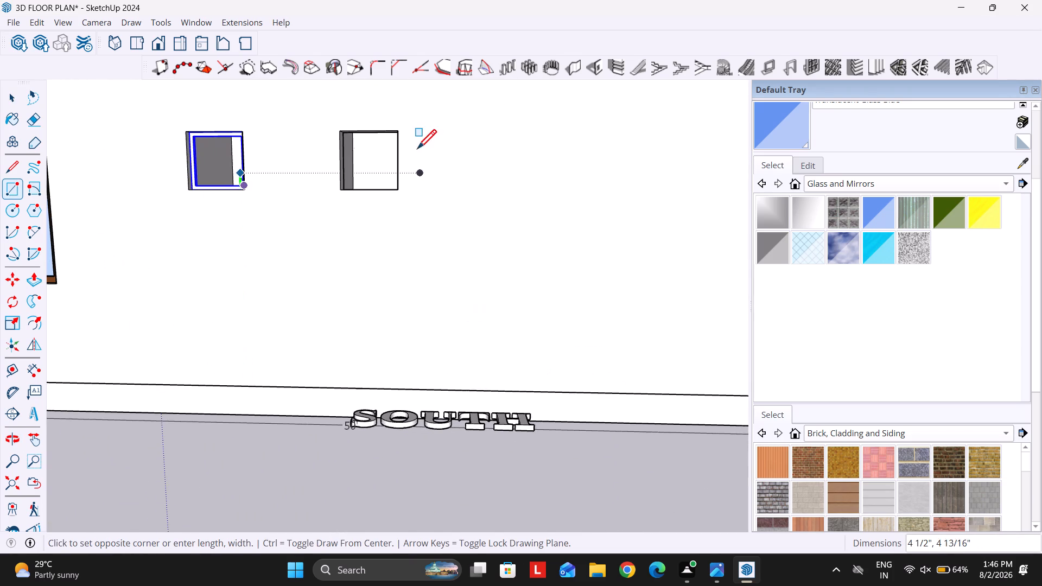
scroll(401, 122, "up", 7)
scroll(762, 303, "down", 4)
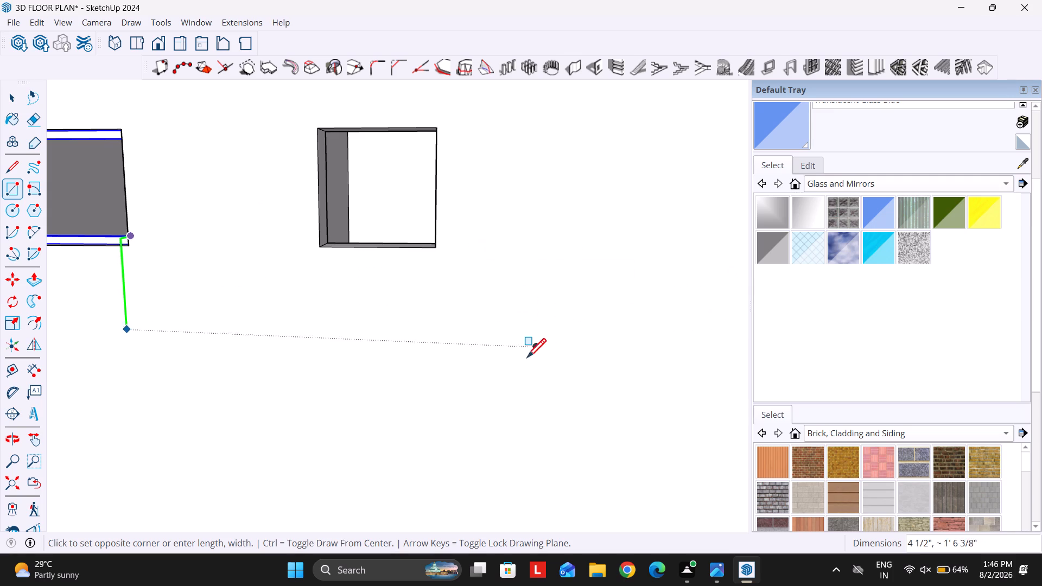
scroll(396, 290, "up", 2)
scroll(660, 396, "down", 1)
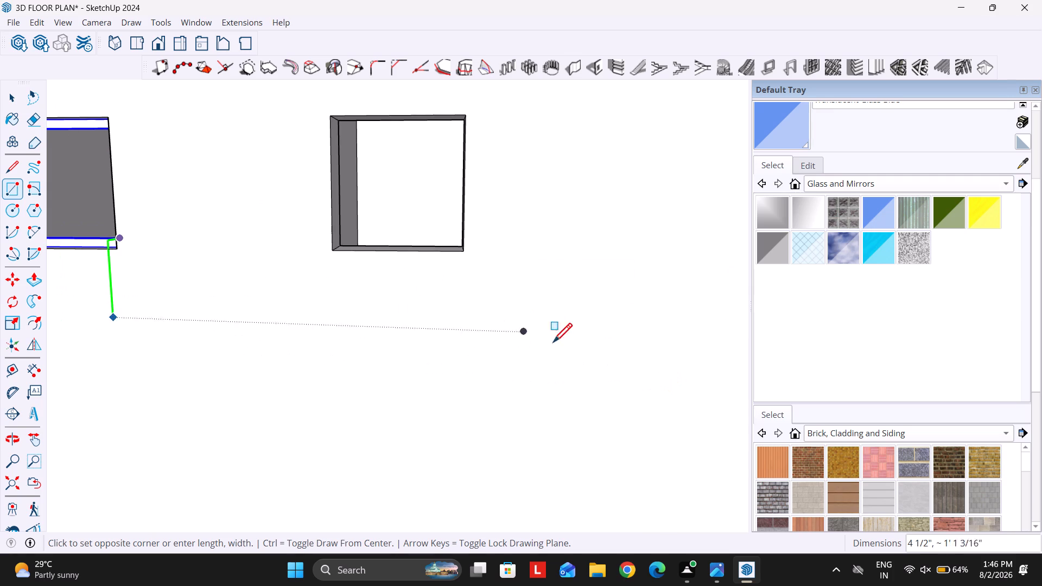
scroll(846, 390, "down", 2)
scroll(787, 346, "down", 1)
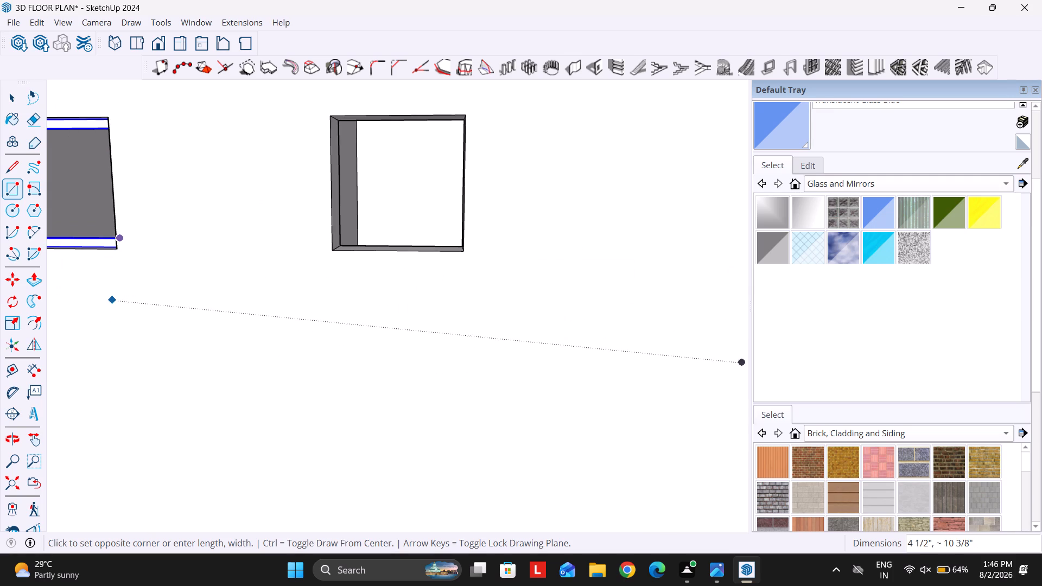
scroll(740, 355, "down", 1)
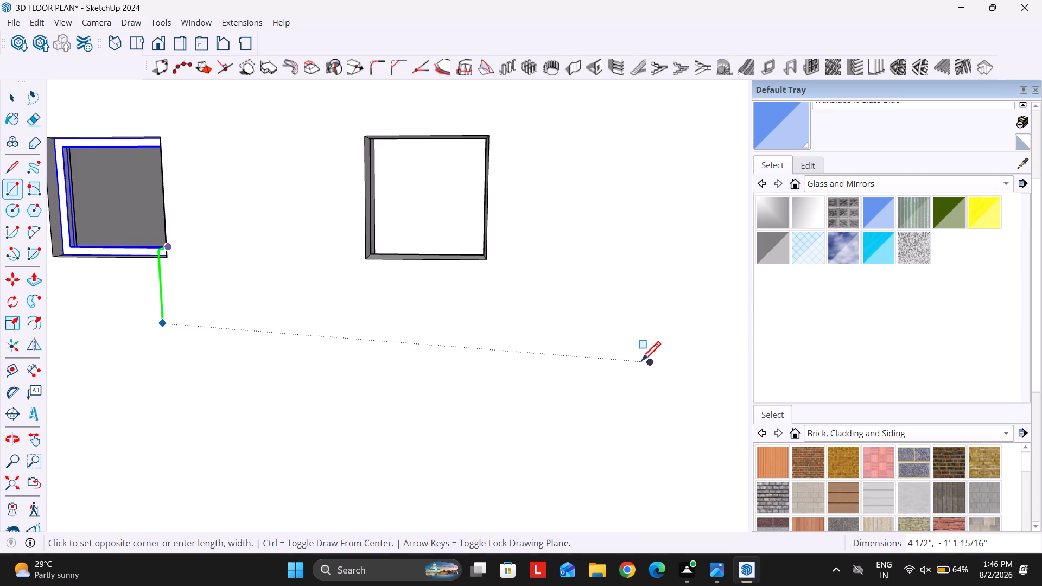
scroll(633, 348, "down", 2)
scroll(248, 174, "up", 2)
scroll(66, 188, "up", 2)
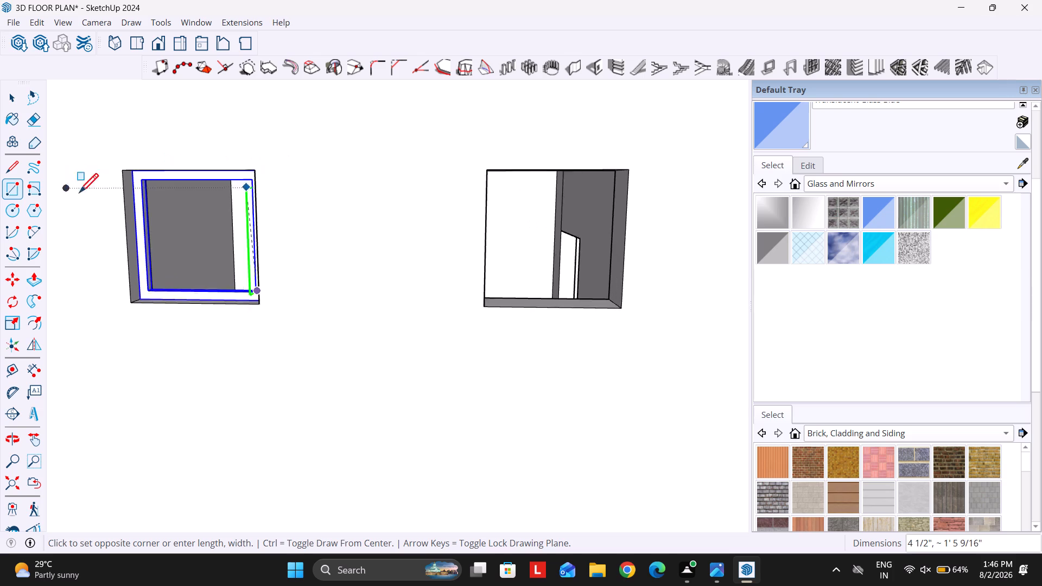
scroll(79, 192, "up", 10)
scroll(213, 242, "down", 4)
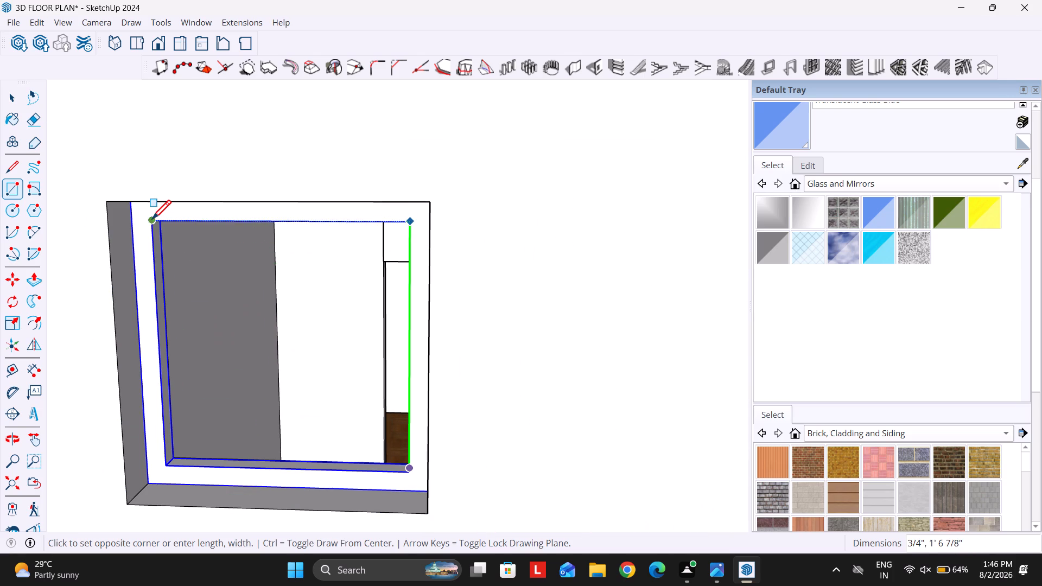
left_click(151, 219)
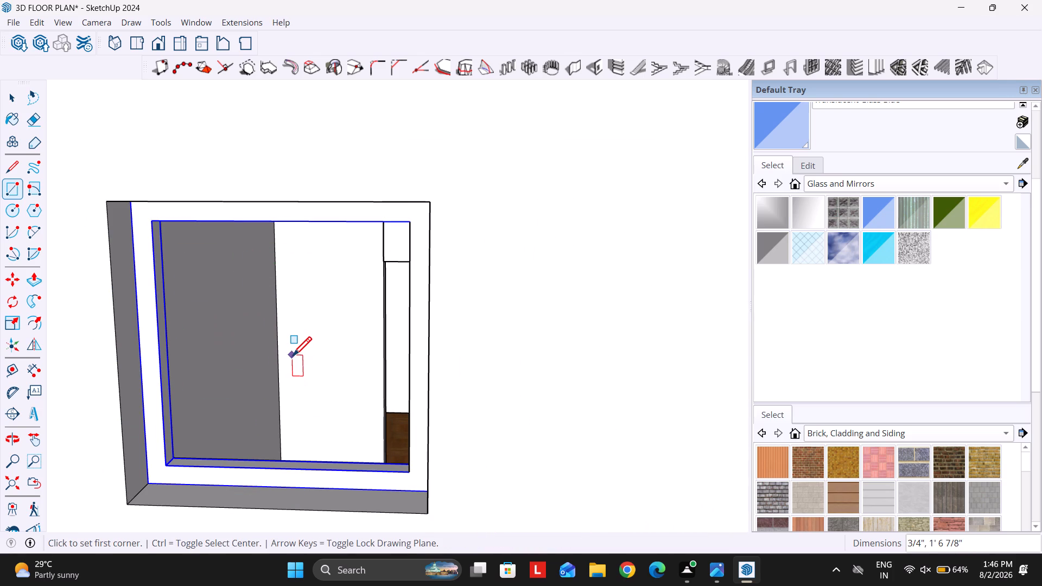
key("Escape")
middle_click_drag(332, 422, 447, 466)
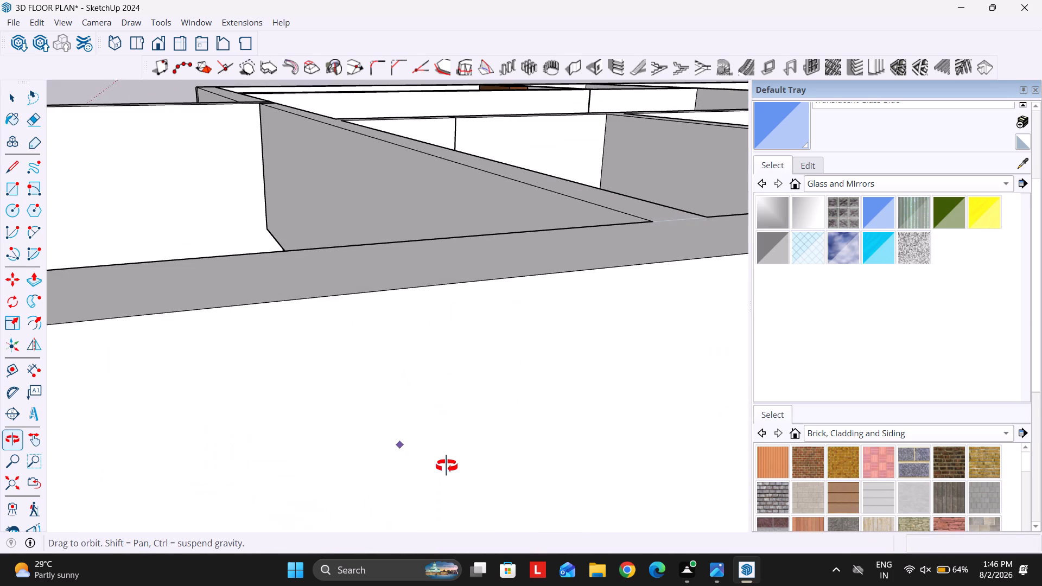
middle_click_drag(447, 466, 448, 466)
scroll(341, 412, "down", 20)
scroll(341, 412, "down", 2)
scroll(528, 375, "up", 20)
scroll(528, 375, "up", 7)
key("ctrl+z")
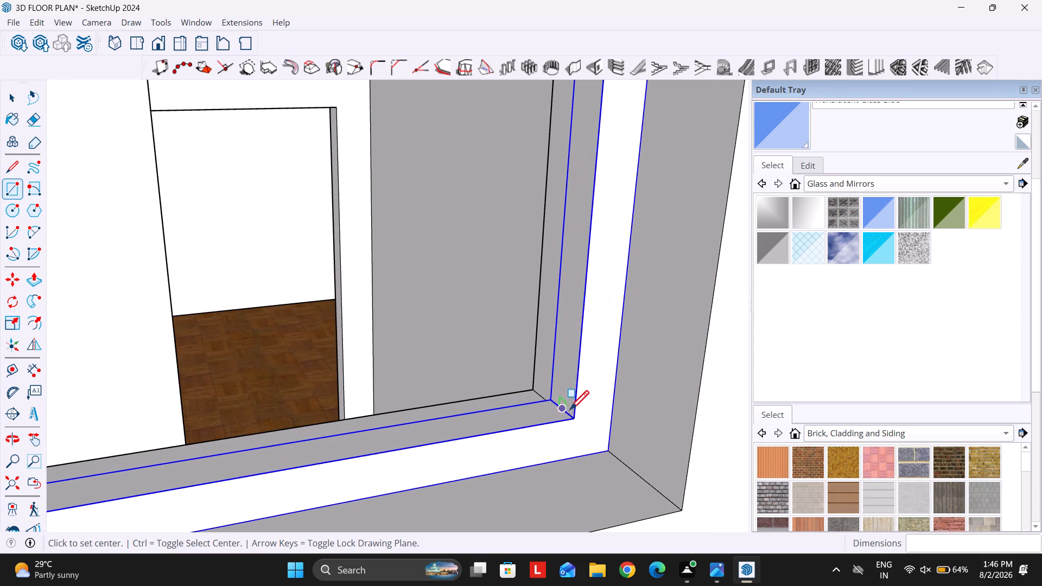
Draw a 1' 6 7/8" by 1' 6 7/8" rectangle, locked to the red axis, between the frame's opposite inner corners.
scroll(551, 403, "up", 6)
left_click(577, 415)
scroll(576, 416, "down", 14)
key("Right")
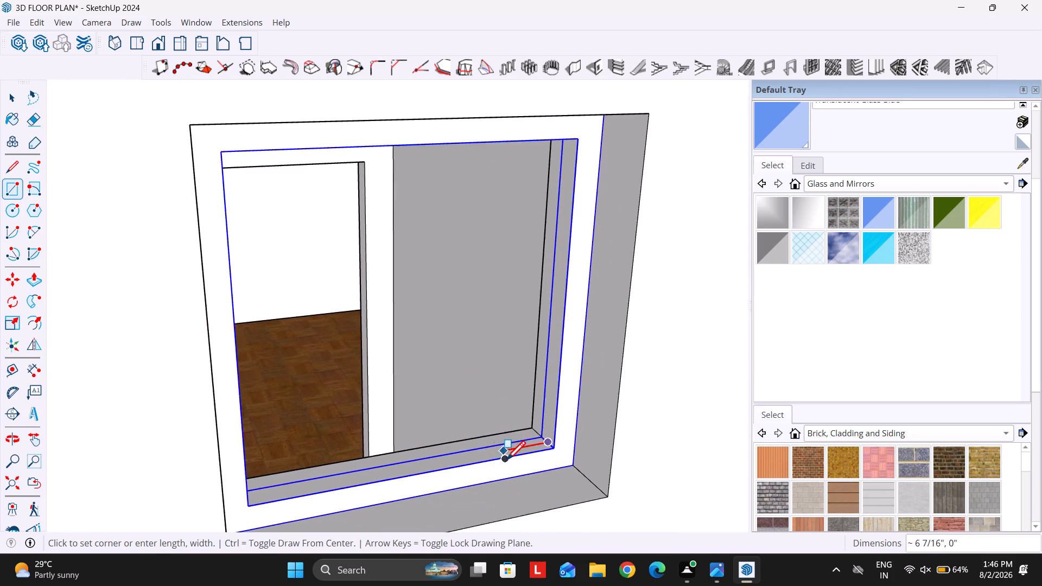
middle_click_drag(505, 459, 410, 440)
scroll(402, 439, "up", 1)
scroll(390, 442, "down", 4)
scroll(389, 389, "down", 4)
middle_click_drag(373, 415, 292, 350)
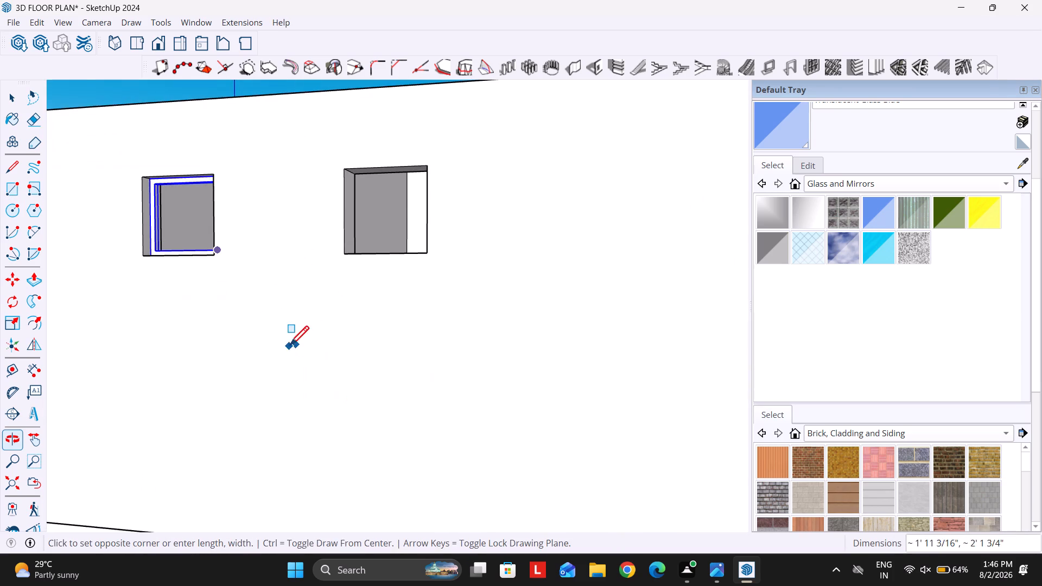
middle_click_drag(493, 464, 546, 494)
key("k")
middle_click_drag(325, 380, 367, 398)
key("k")
key("k")
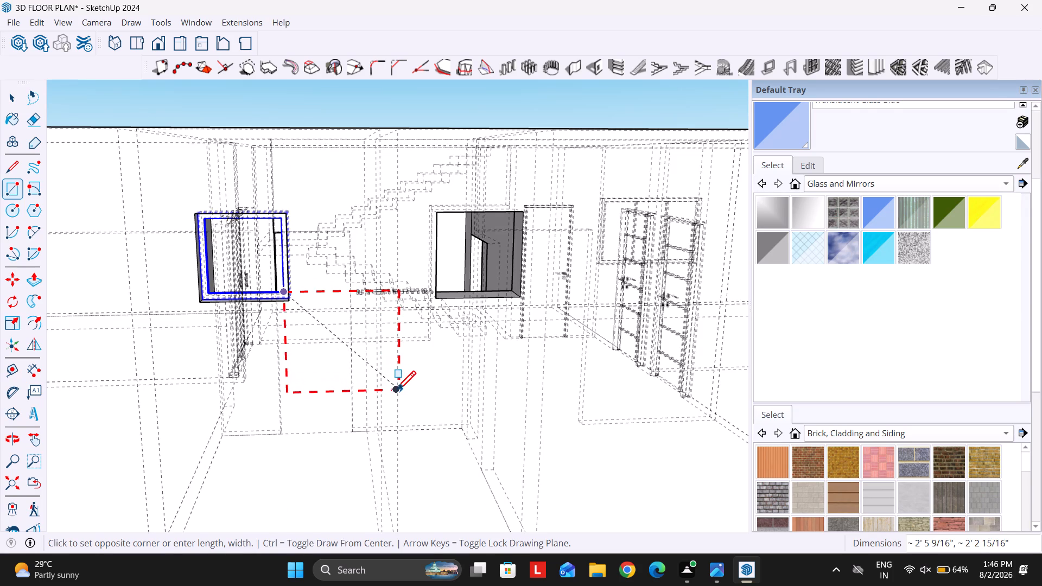
key("k")
scroll(187, 220, "up", 2)
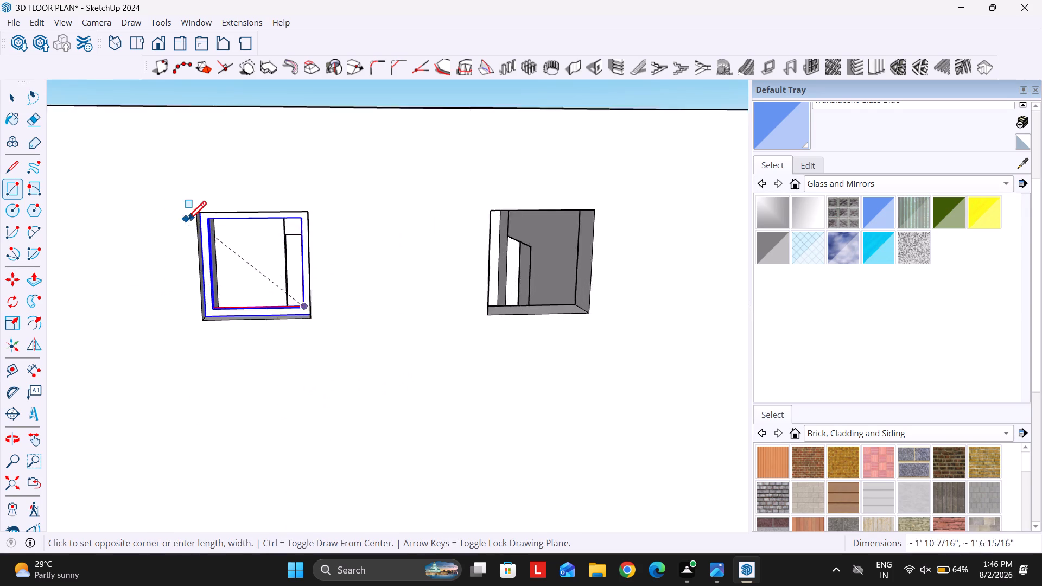
scroll(187, 220, "up", 12)
left_click(190, 160)
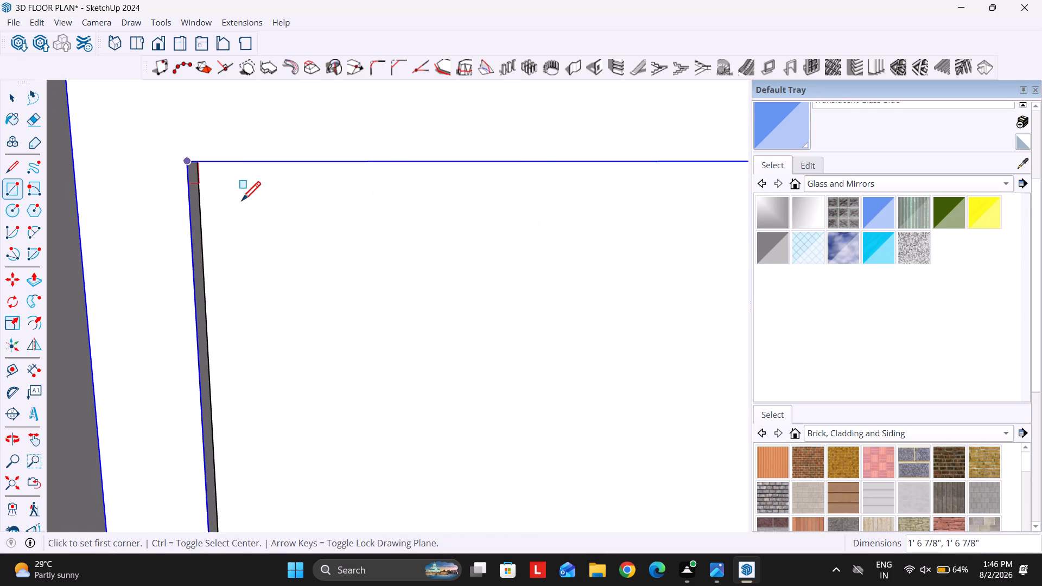
Create horizontal louvres on the frame's inner face with 1" depth, 0.5" thickness and 1.5" spacing, located at the middle.
key("space")
left_click(336, 255)
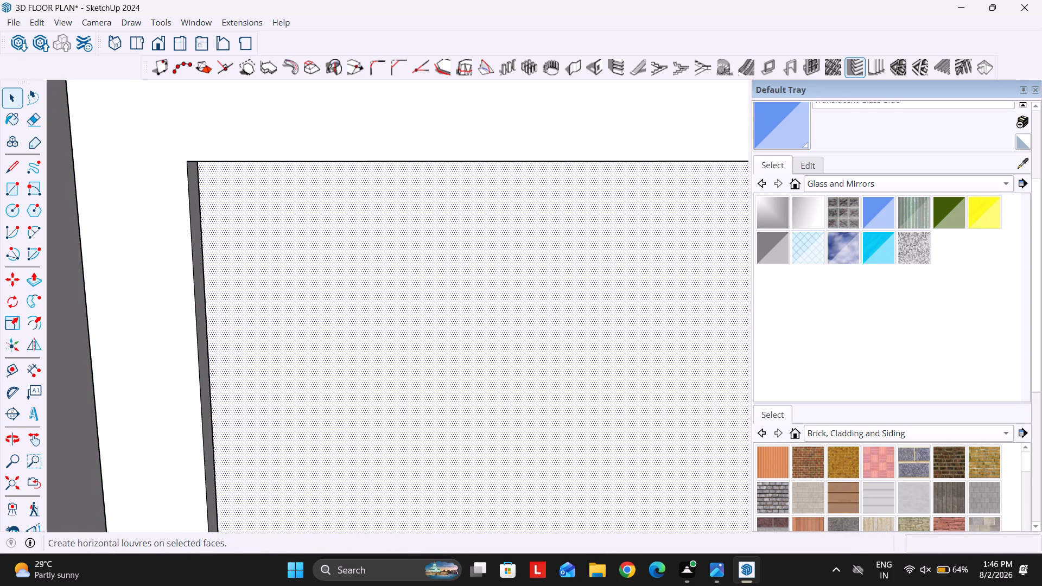
left_click(861, 61)
left_click(865, 322)
left_click_drag(856, 354, 742, 180)
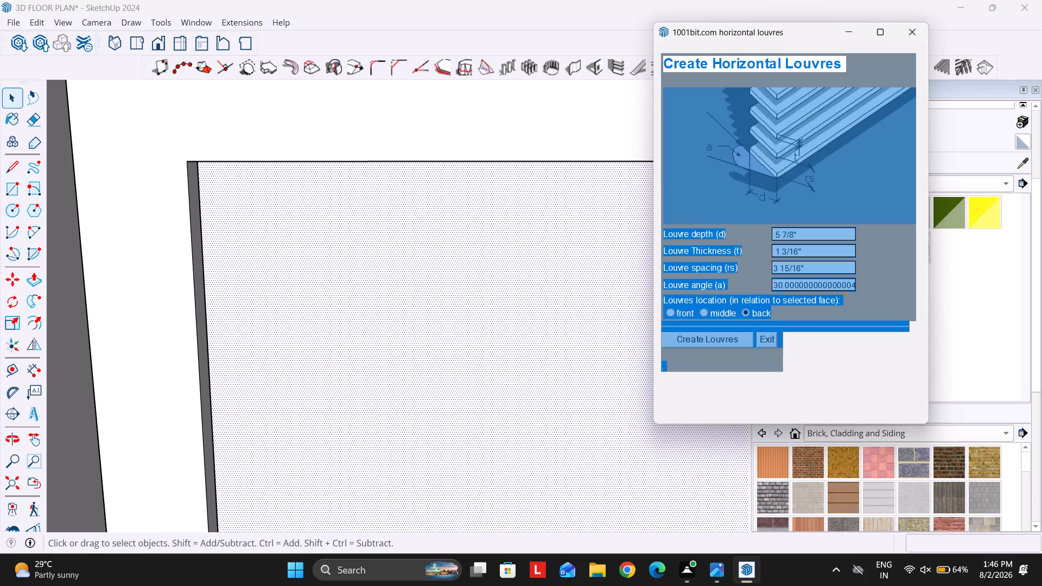
left_click(812, 241)
left_click(812, 233)
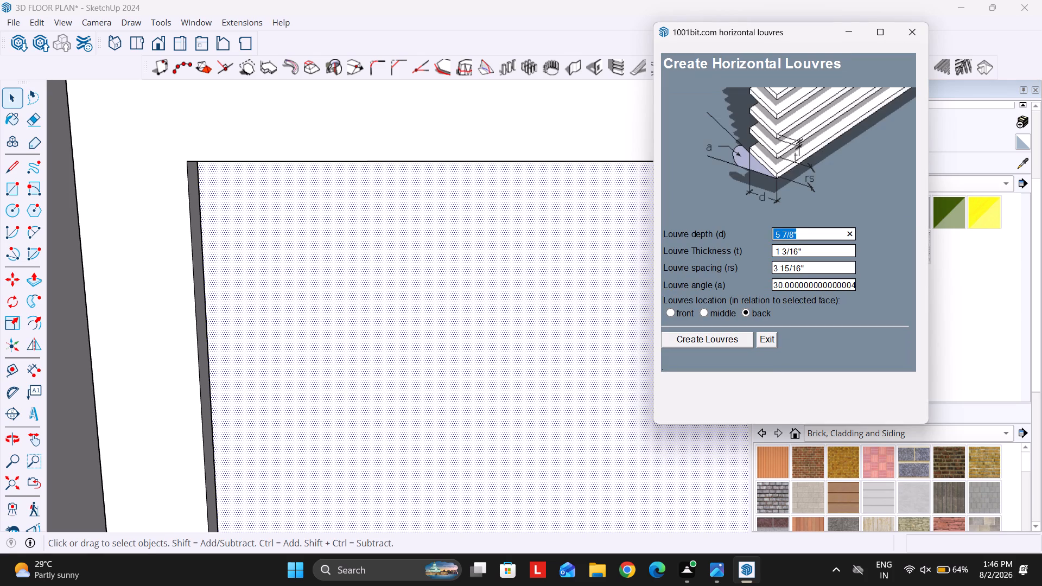
type("1\"")
left_click(818, 249)
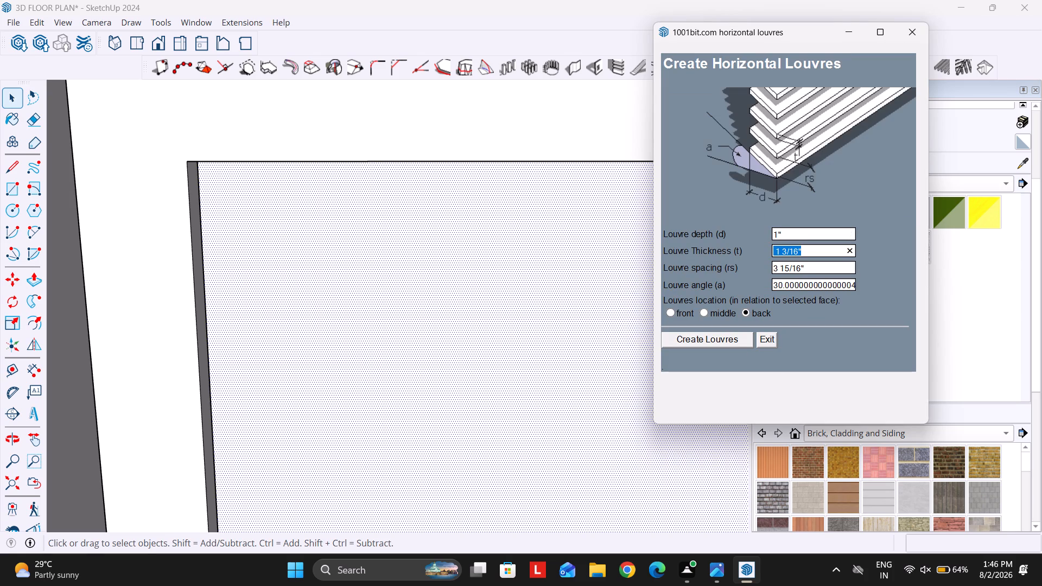
key("1")
key("BackSpace")
type("0.5\"")
left_click(826, 270)
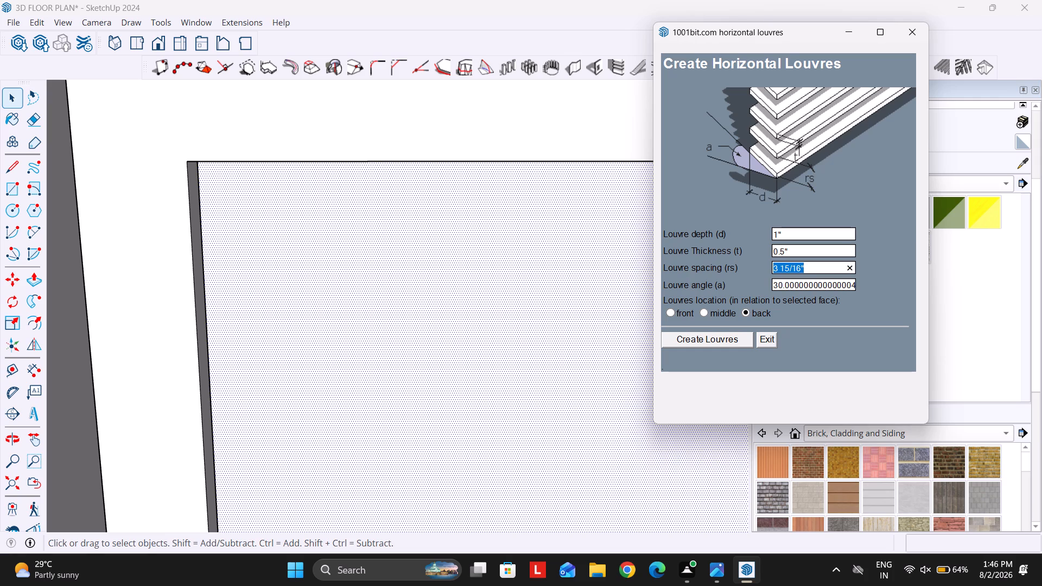
type("1.5\"")
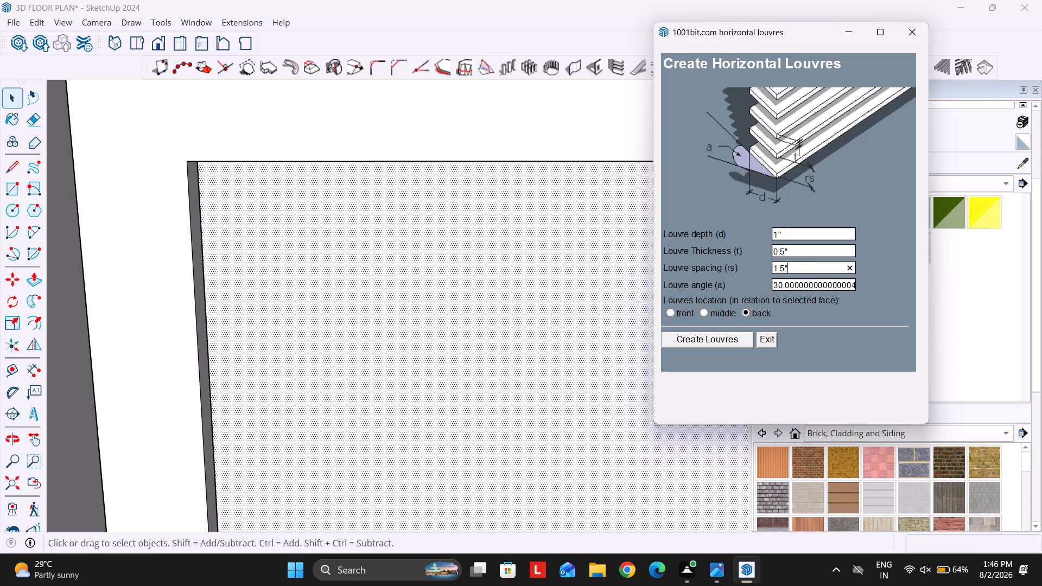
left_click(701, 314)
left_click(694, 340)
Paint the small window's frame with the dark brown wood veneer from the Wood materials.
scroll(364, 296, "down", 19)
middle_click_drag(430, 327, 548, 349)
scroll(548, 349, "down", 7)
scroll(605, 407, "up", 2)
middle_click_drag(595, 405, 542, 304)
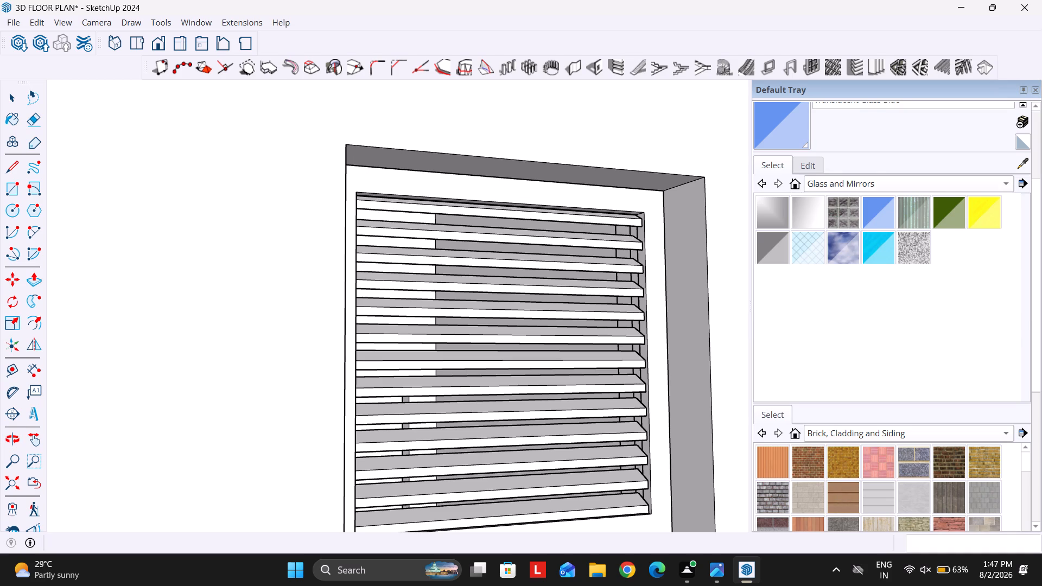
left_click(833, 184)
left_click(844, 293)
left_click(882, 245)
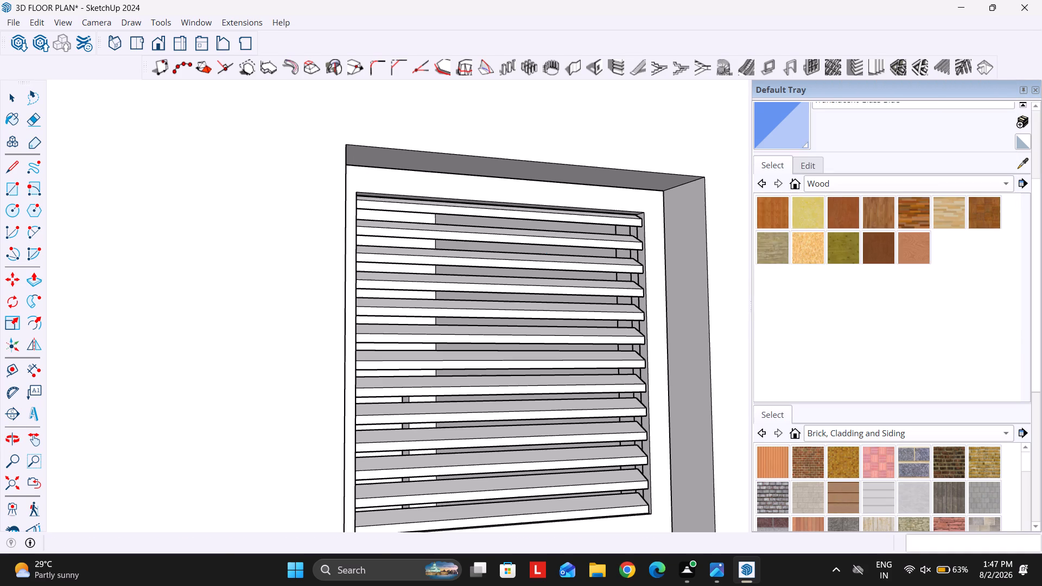
left_click(618, 192)
key("space")
Paint the louvres group with the greyish butt-joined lumber from the Wood materials.
scroll(611, 232, "up", 1)
left_click(615, 246)
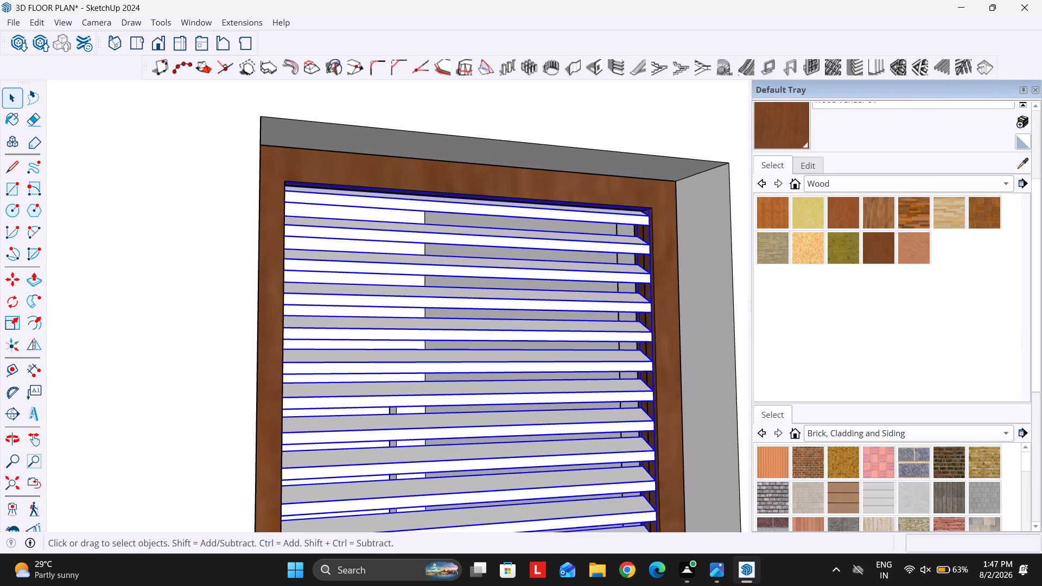
left_click(779, 241)
left_click(587, 272)
key("space")
Group the louvres together with the small window's wooden frame.
scroll(588, 275, "down", 7)
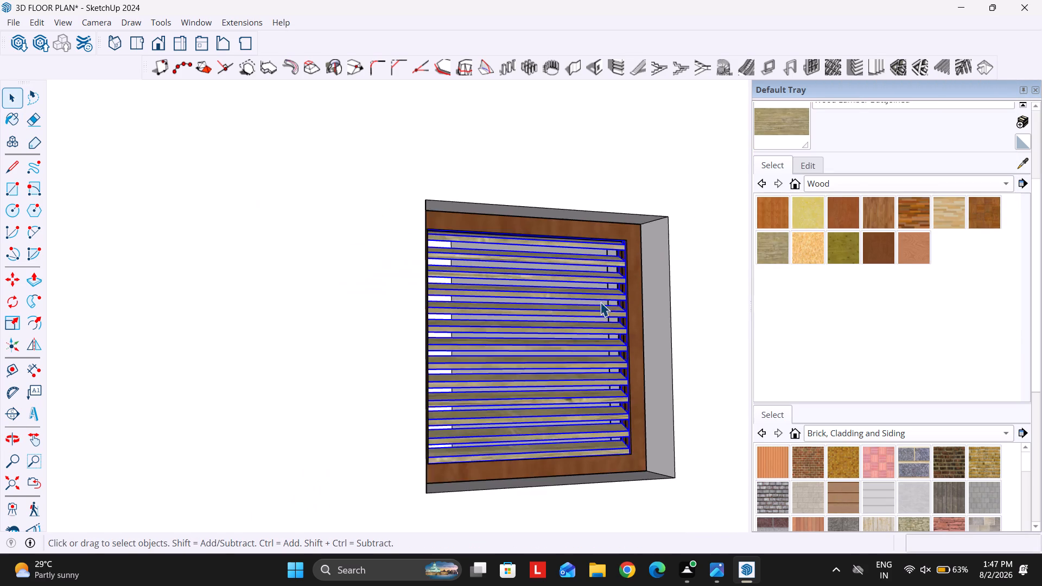
left_click(632, 367, "ctrl")
scroll(632, 367, "up", 3)
right_click(632, 367)
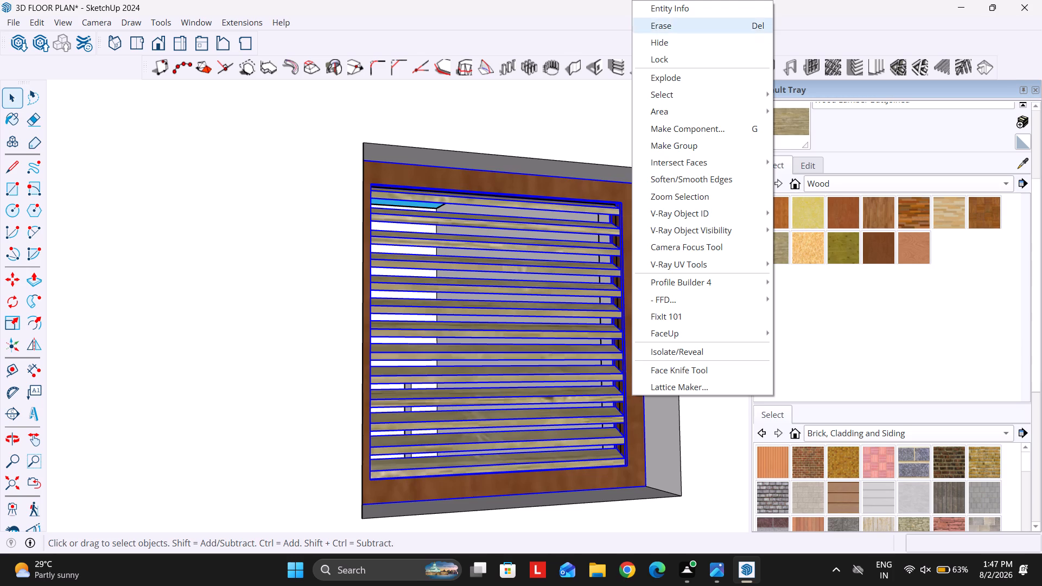
left_click(700, 148)
Copy the louvred window group into the other small opening in the south wall, aligning it by the opening's lower corner.
scroll(452, 187, "down", 9)
middle_click_drag(482, 254, 544, 377)
key("m")
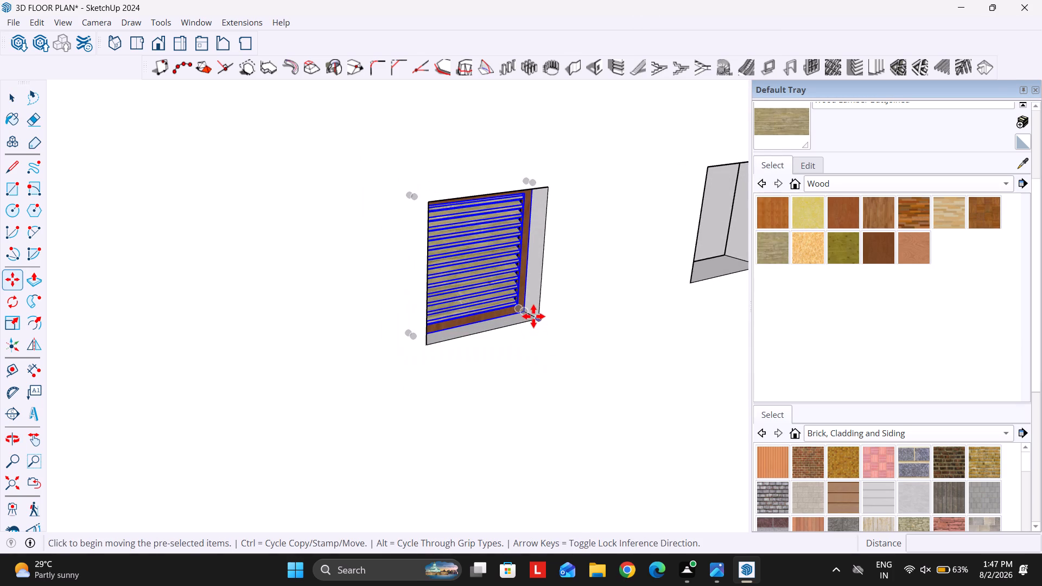
left_click(535, 320)
scroll(410, 330, "down", 6, "ctrl")
middle_click_drag(617, 260, 493, 324)
scroll(530, 325, "up", 3)
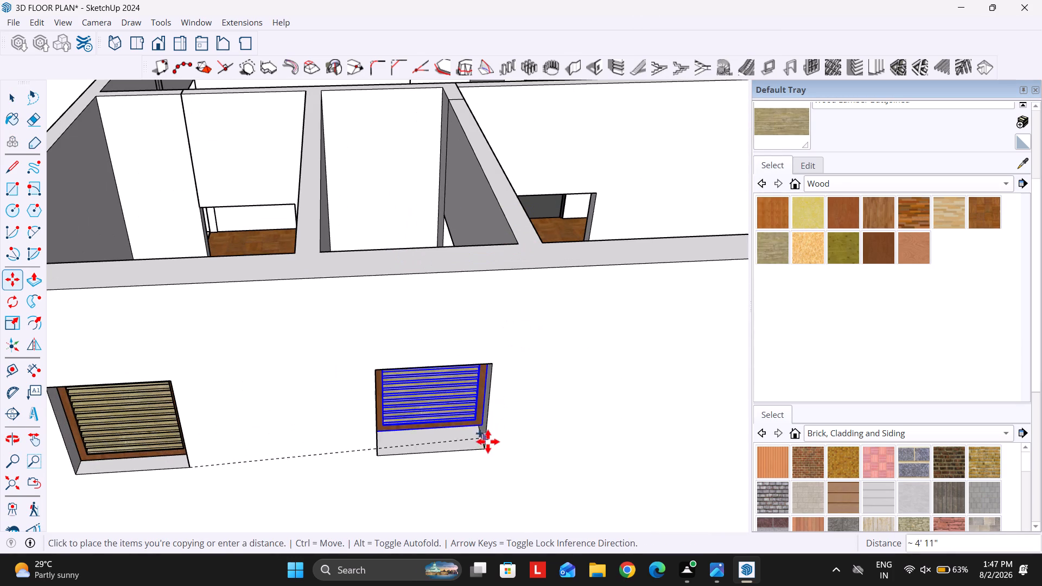
left_click(486, 450)
Copy the louvred window about 26' 8" across to the west wall, beside the small opening there.
left_click(484, 445)
scroll(584, 348, "down", 15)
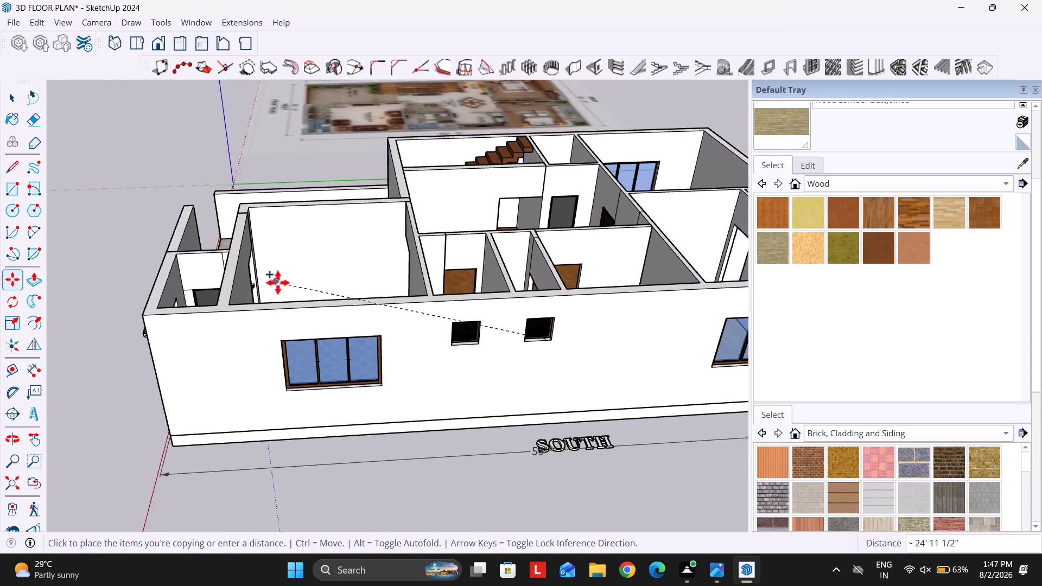
middle_click_drag(290, 283, 491, 285)
scroll(482, 281, "down", 3)
scroll(335, 396, "up", 14)
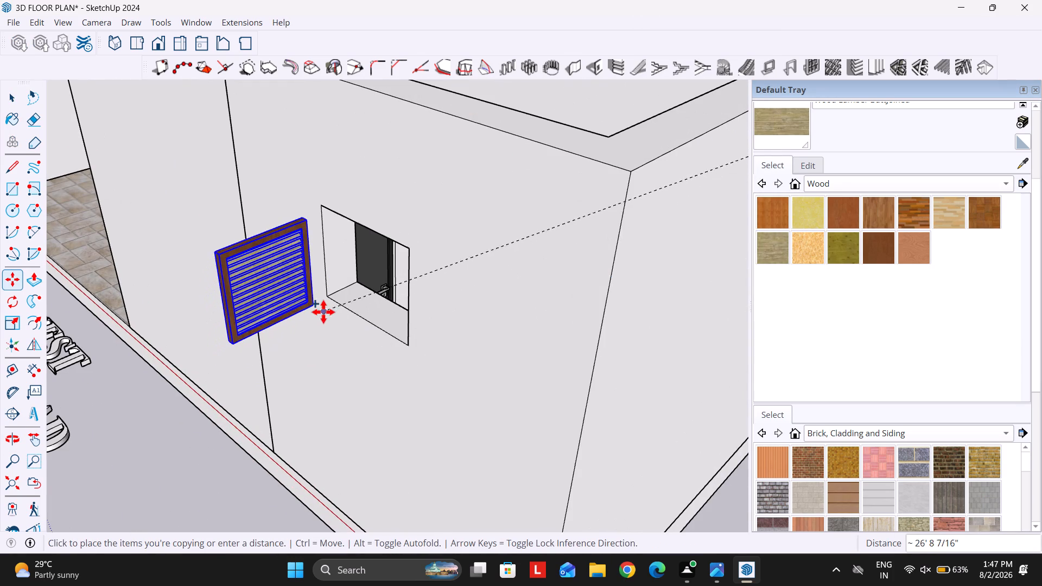
left_click(323, 312)
scroll(292, 296, "up", 4)
key("space")
Rotate the copied louvred window 90° about the vertical axis so it lies parallel to the west wall.
type("wq")
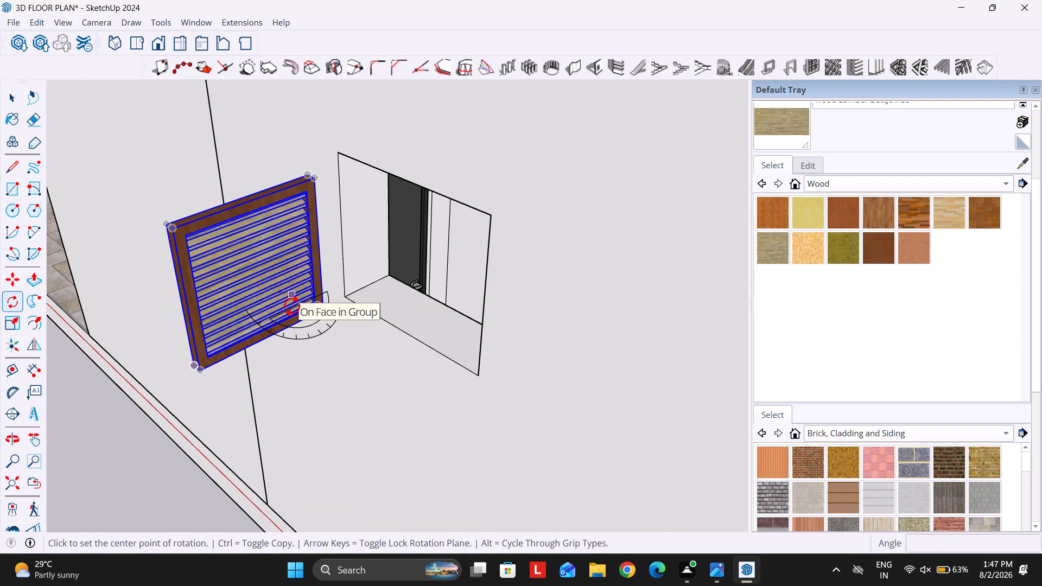
key("Up")
left_click(236, 348)
left_click(326, 297)
type("90")
key("Return")
scroll(307, 453, "up", 5)
key("space")
Move the rotated louvred window by its lower corner into the small opening in the west wall.
key("m")
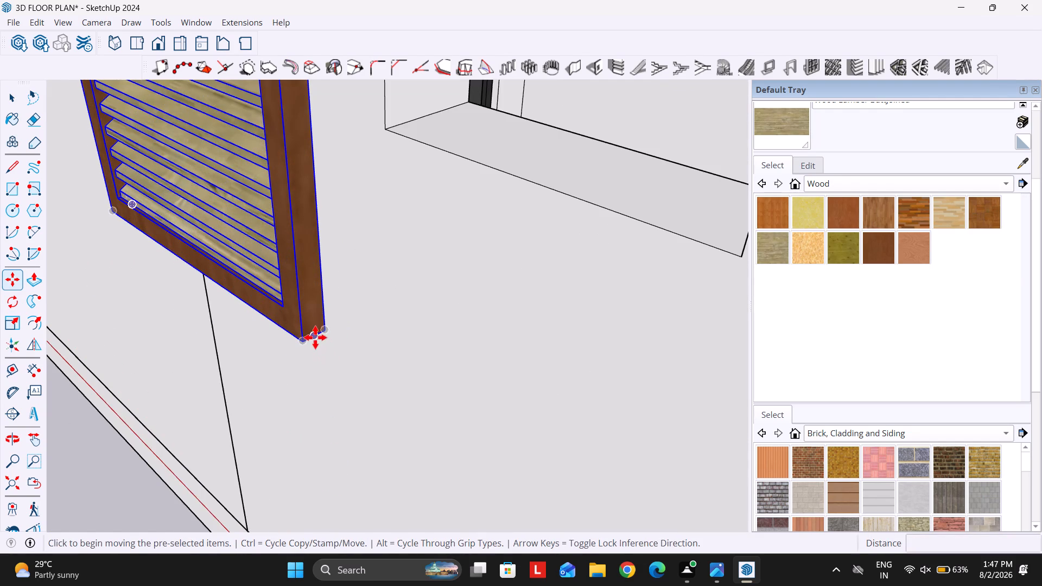
left_click(315, 337)
scroll(234, 362, "down", 6)
middle_click_drag(315, 405, 664, 494)
scroll(395, 336, "down", 5)
scroll(580, 296, "up", 8)
left_click(699, 245)
key("space")
scroll(405, 252, "down", 7)
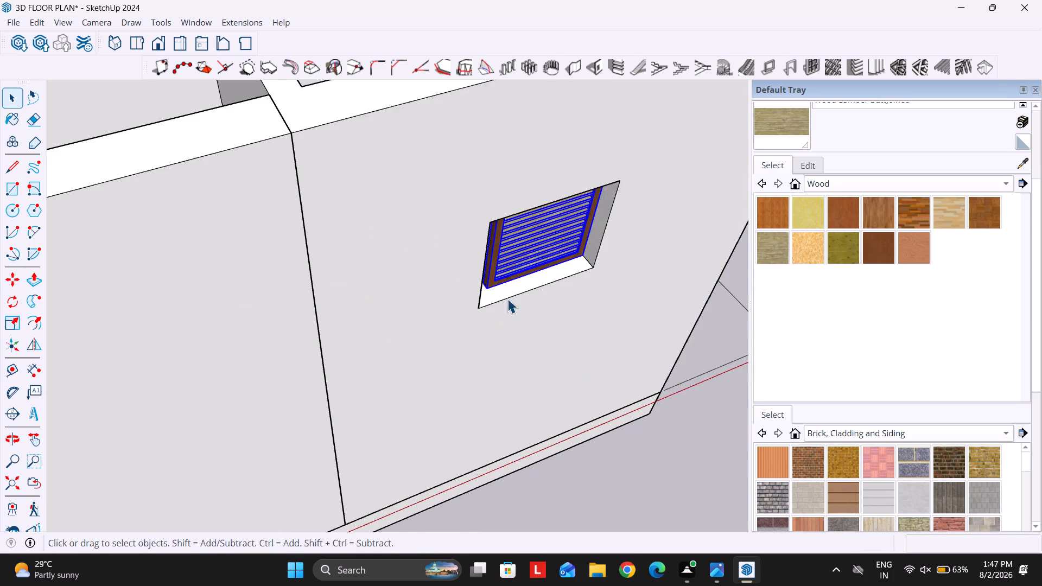
Stretch the west wall's louvred window widthwise by a factor of about 1.18 to fill its opening.
middle_click_drag(495, 297, 317, 141)
scroll(554, 223, "down", 3)
middle_click_drag(553, 230, 552, 351, "shift")
middle_click_drag(499, 307, 492, 232)
scroll(446, 208, "up", 4)
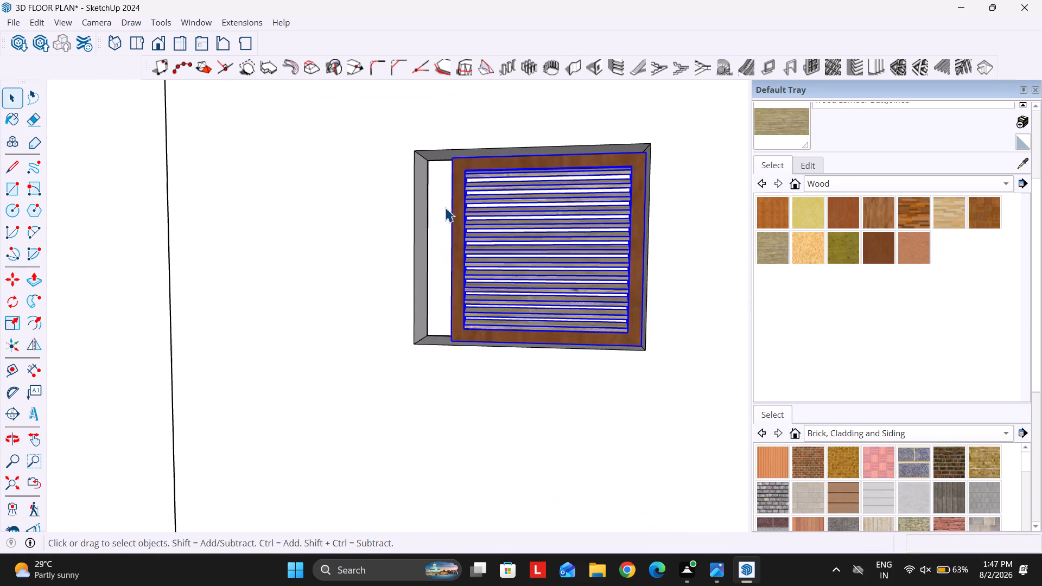
scroll(445, 207, "up", 4)
key("s")
middle_click_drag(465, 281, 401, 306)
scroll(397, 313, "up", 3)
key("k")
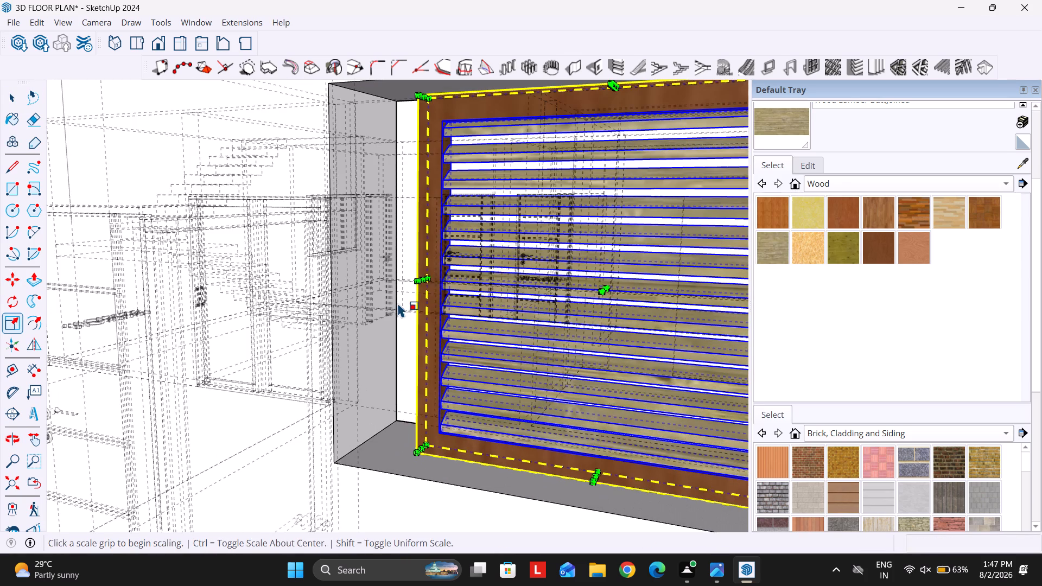
left_click(427, 283)
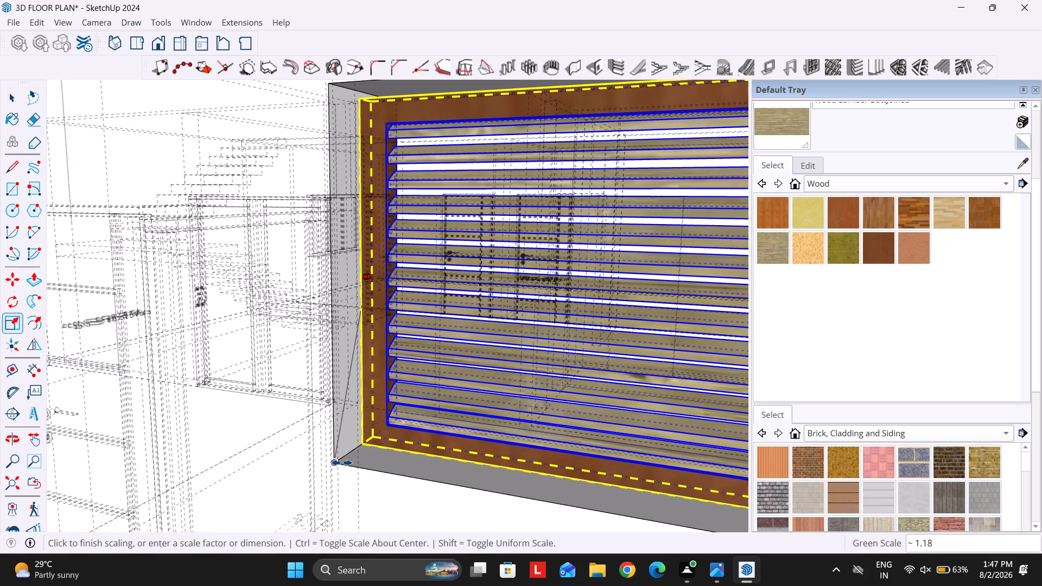
left_click(342, 463)
key("k")
scroll(366, 384, "down", 19)
key("Escape")
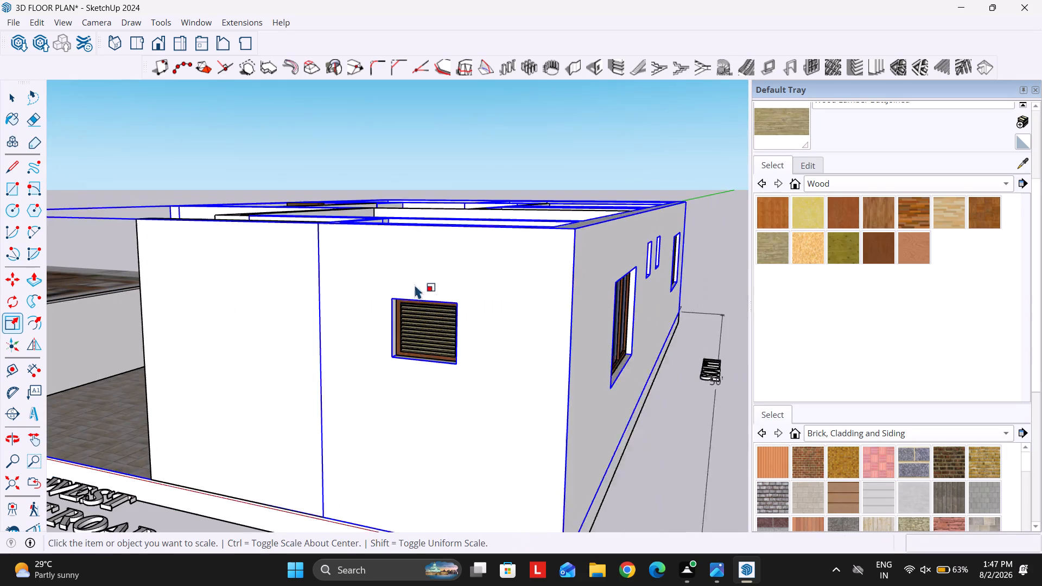
scroll(414, 284, "down", 1)
left_click(419, 169)
key("Escape")
key("space")
left_click(708, 219)
key("Escape")
Copy a dark wooden door from the wood-floored hall into the empty doorway of the blue-tiled room.
scroll(467, 221, "down", 2)
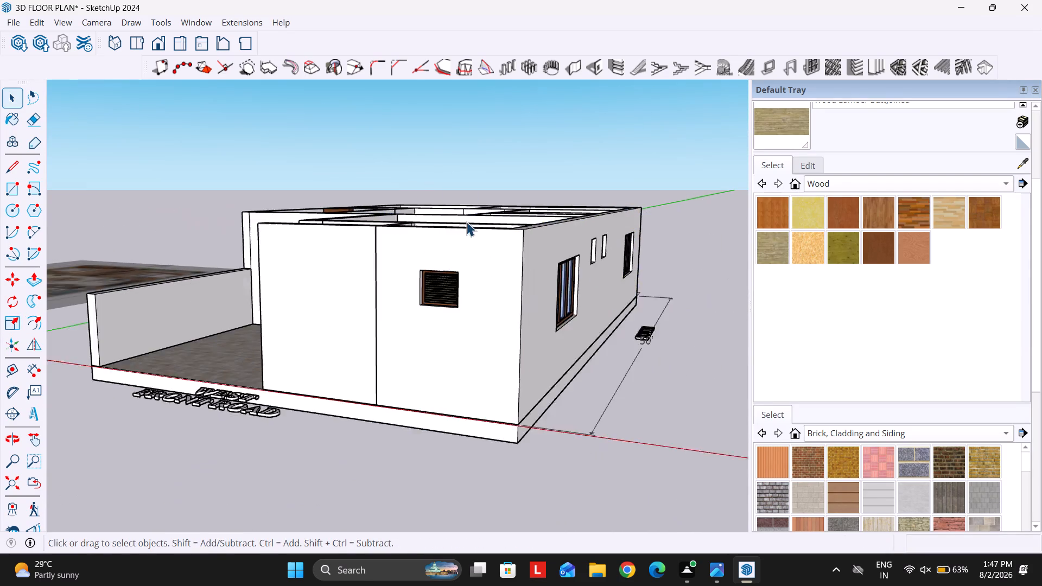
scroll(466, 221, "down", 3)
middle_click_drag(446, 257, 495, 336)
scroll(507, 359, "up", 5)
scroll(473, 327, "up", 2)
middle_click_drag(456, 276, 493, 421)
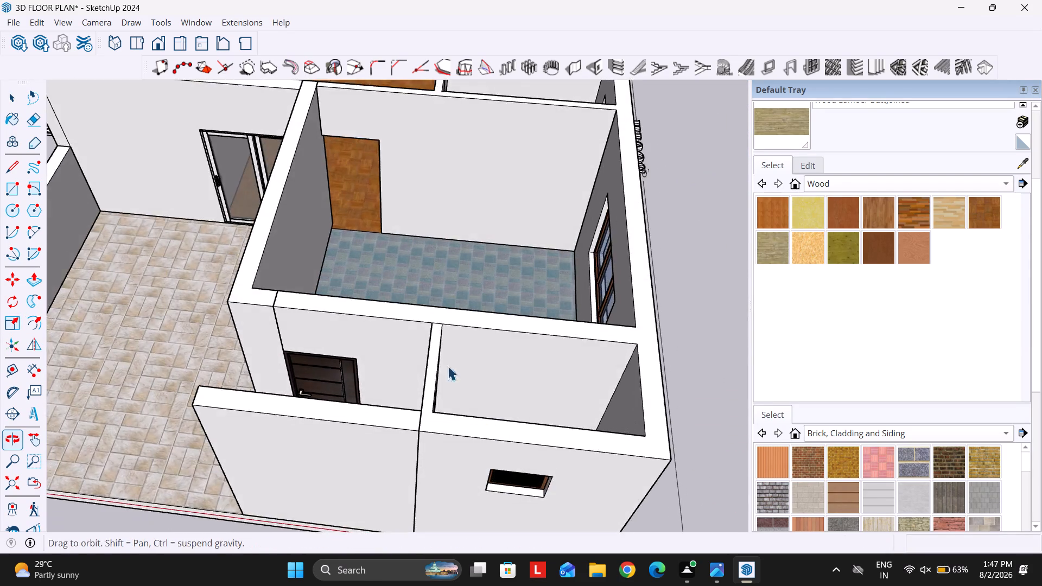
scroll(436, 311, "down", 7)
middle_click_drag(366, 339, 462, 324)
scroll(468, 323, "down", 4)
scroll(397, 221, "up", 14)
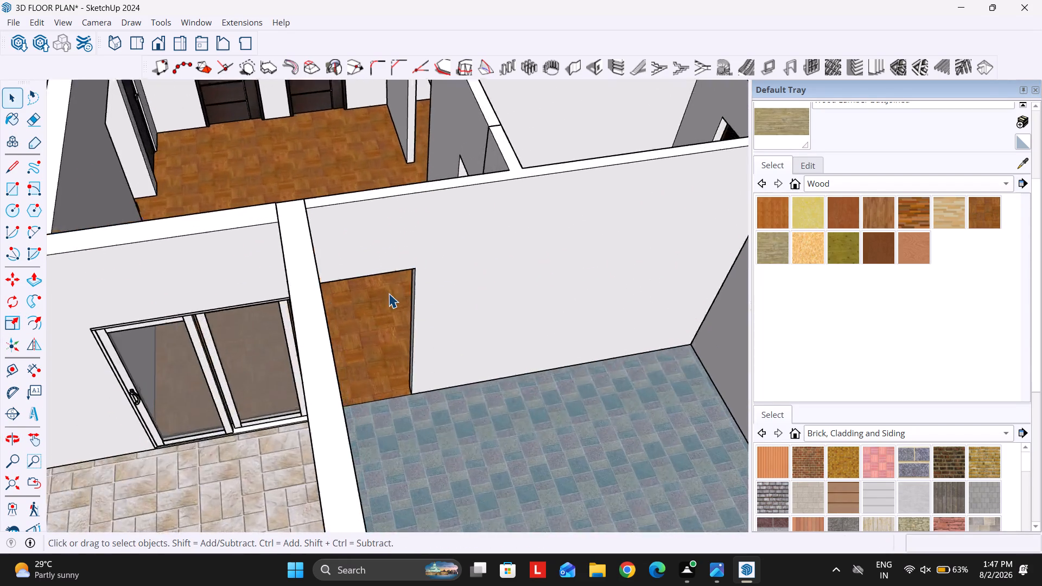
scroll(389, 293, "up", 1)
scroll(416, 298, "down", 5)
scroll(344, 283, "down", 5)
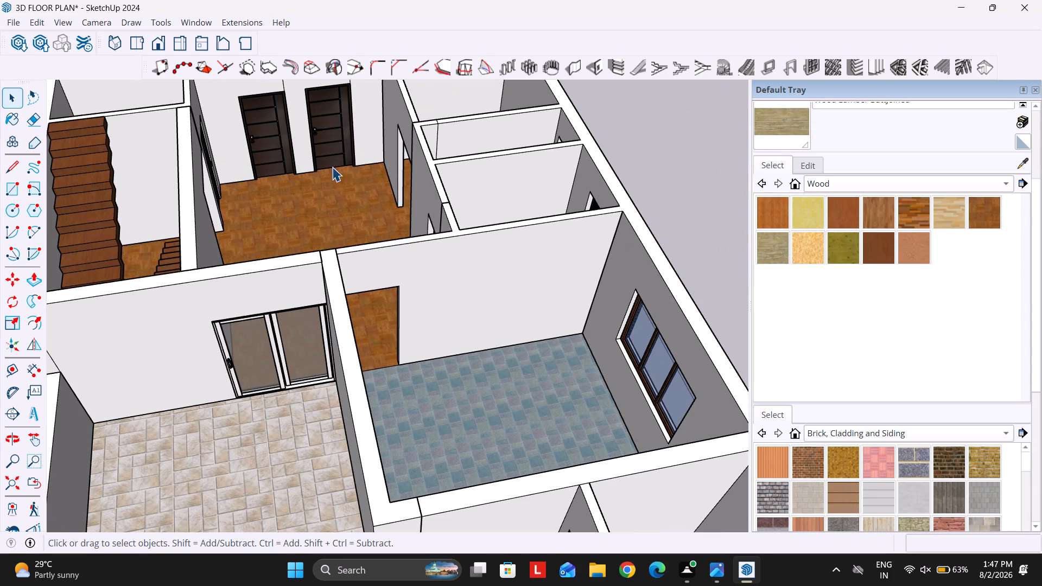
left_click(327, 153)
scroll(379, 163, "up", 17)
key("m")
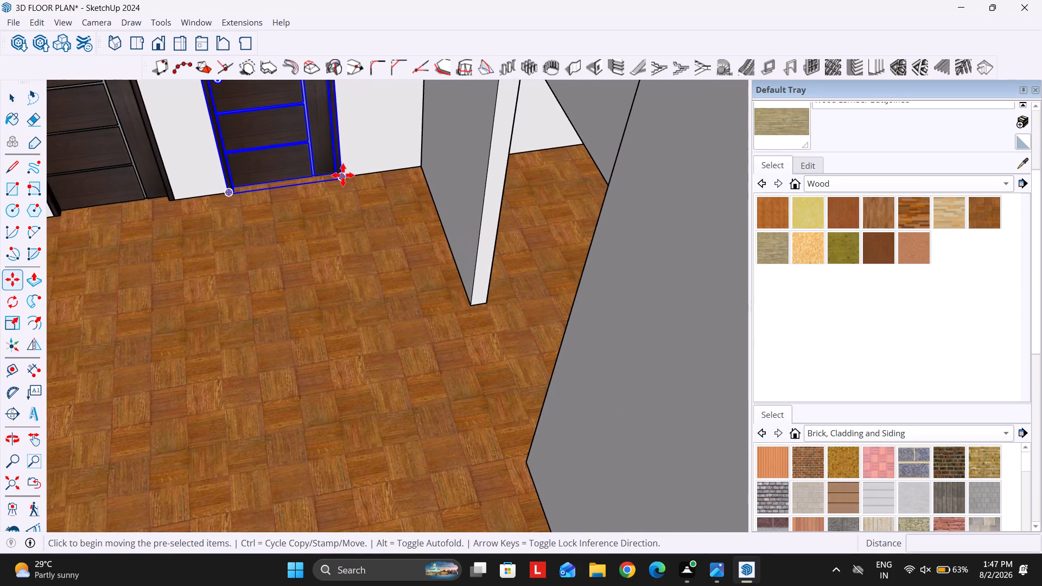
left_click(343, 175)
scroll(310, 228, "down", 11, "ctrl")
middle_click_drag(366, 348, 361, 203, "shift")
scroll(331, 372, "up", 3)
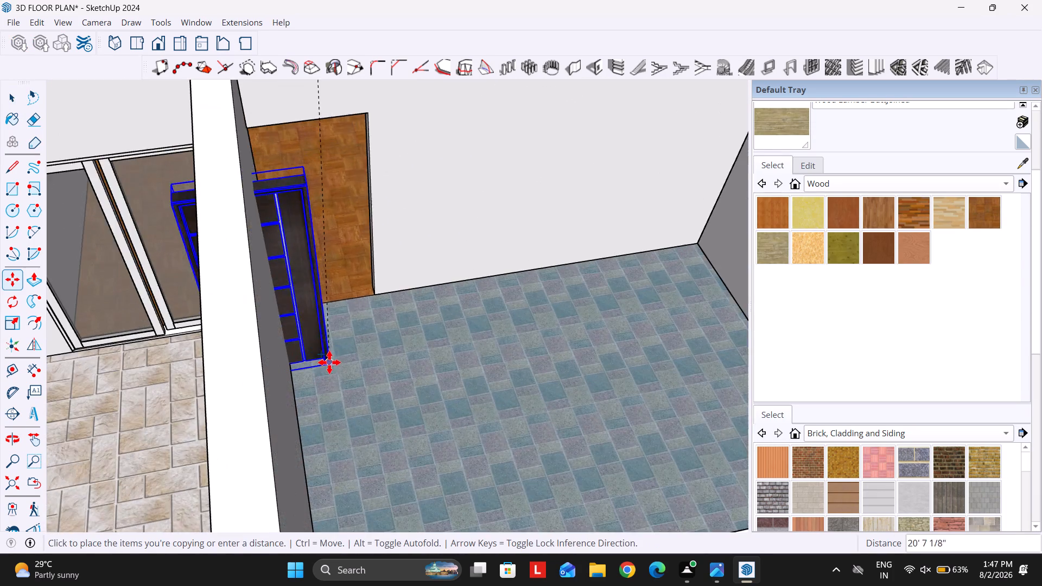
scroll(329, 362, "up", 10)
left_click(371, 289)
scroll(395, 317, "down", 4)
key("space")
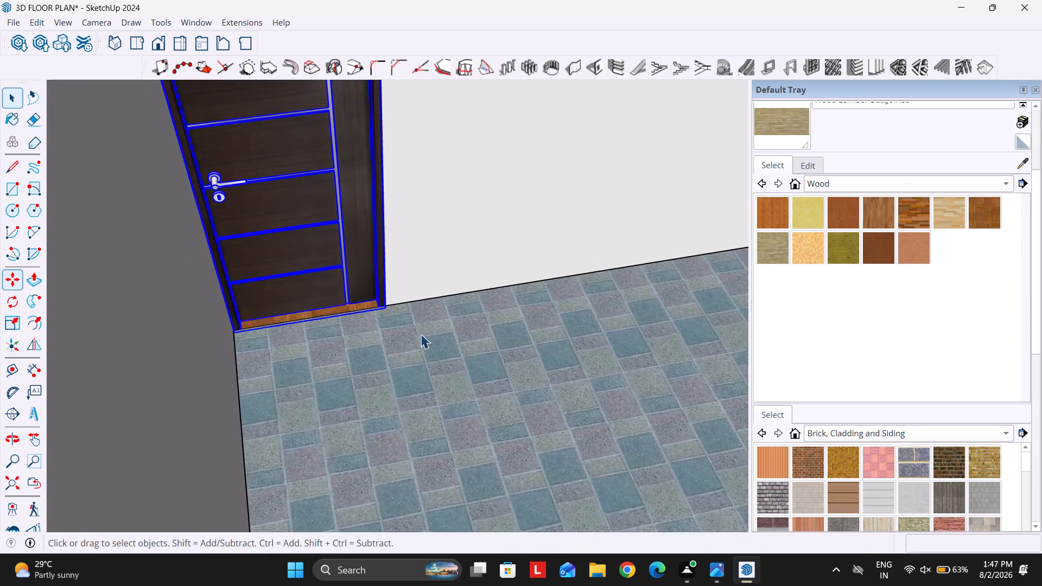
Examine the copied door's fit in the blue-tiled room from several sides and review the whole house.
scroll(421, 334, "down", 10)
middle_click_drag(433, 410, 326, 265)
scroll(347, 216, "down", 4)
middle_click_drag(332, 346, 325, 397)
scroll(325, 396, "up", 4)
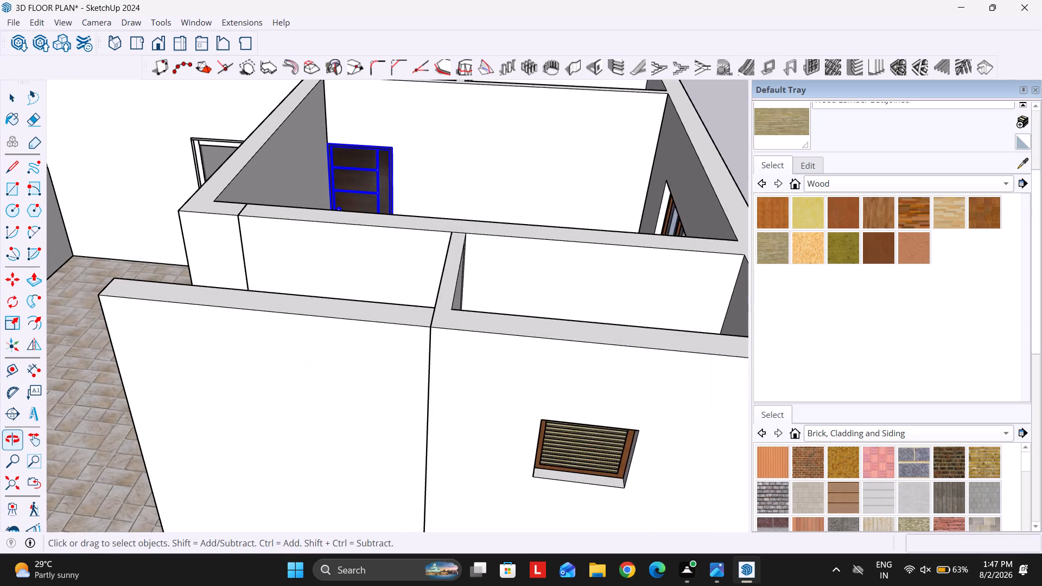
scroll(338, 0, "up", 19)
middle_click_drag(353, 137, 58, 309)
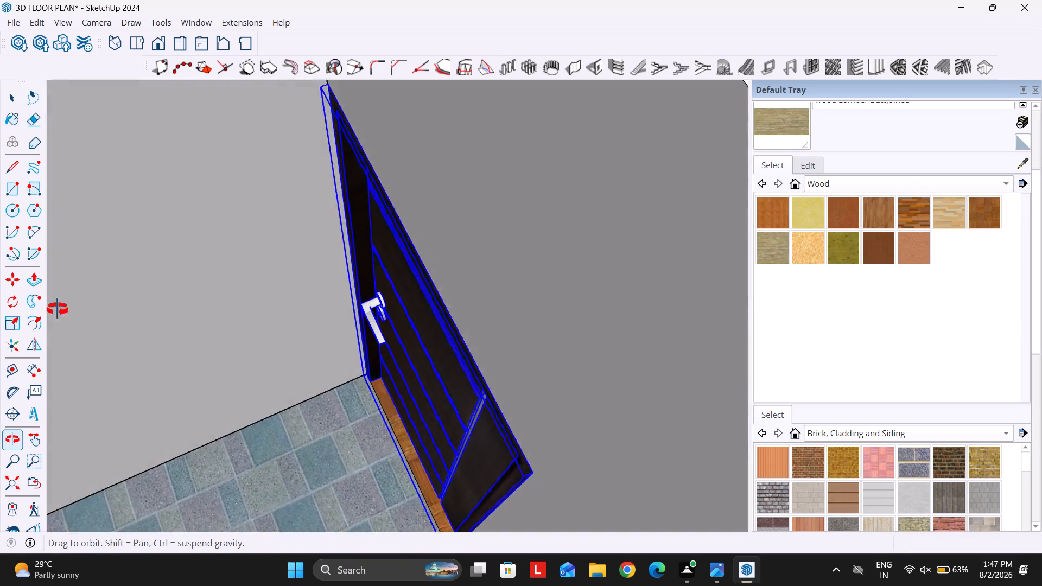
middle_click_drag(58, 309, 0, 283)
scroll(532, 279, "down", 4)
middle_click_drag(594, 303, 235, 217)
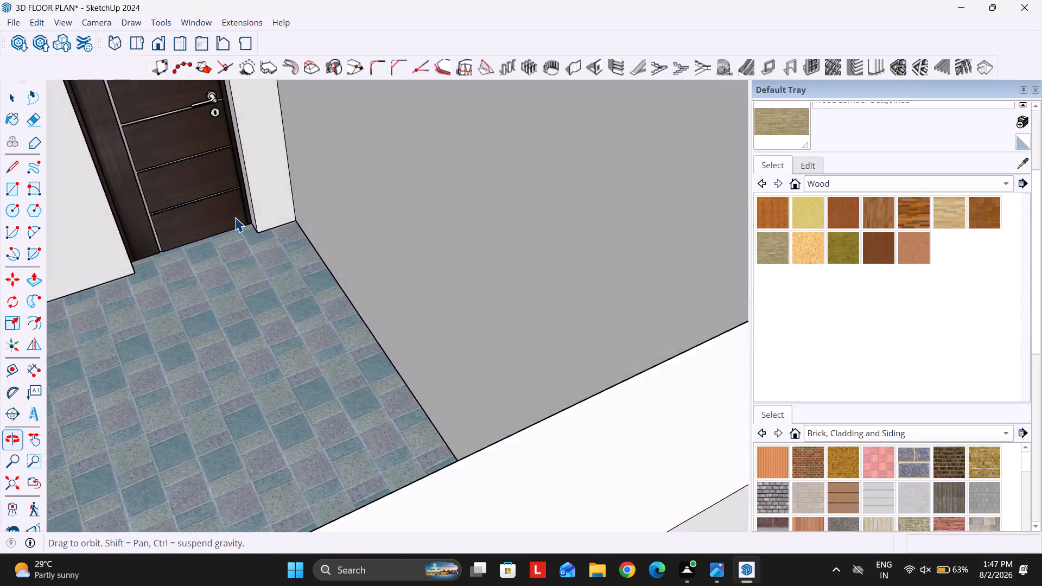
middle_click_drag(235, 217, 234, 218)
scroll(290, 252, "down", 10)
scroll(370, 370, "up", 10)
middle_click_drag(371, 394, 118, 252)
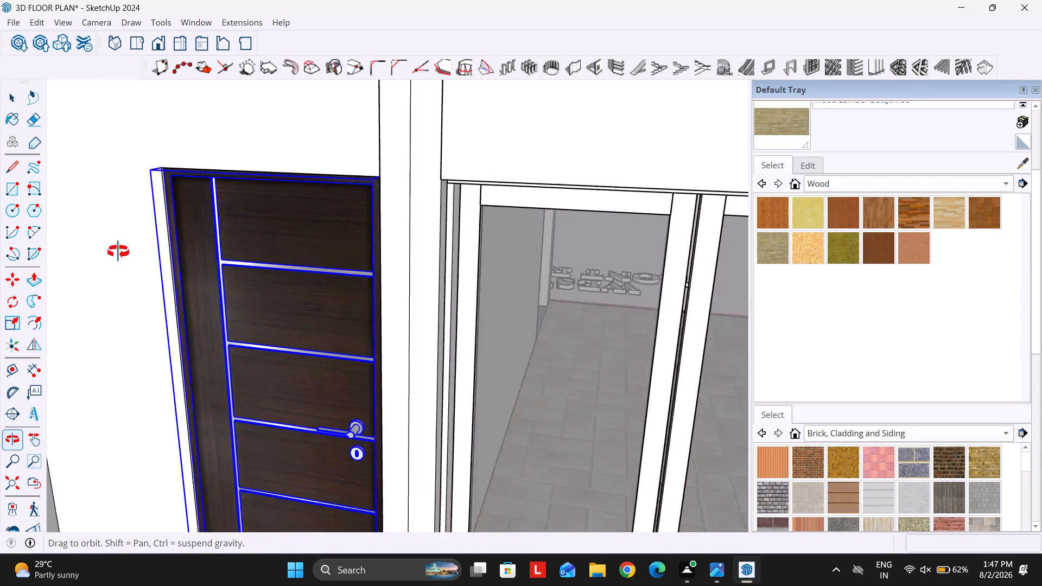
middle_click_drag(118, 252, 799, 416)
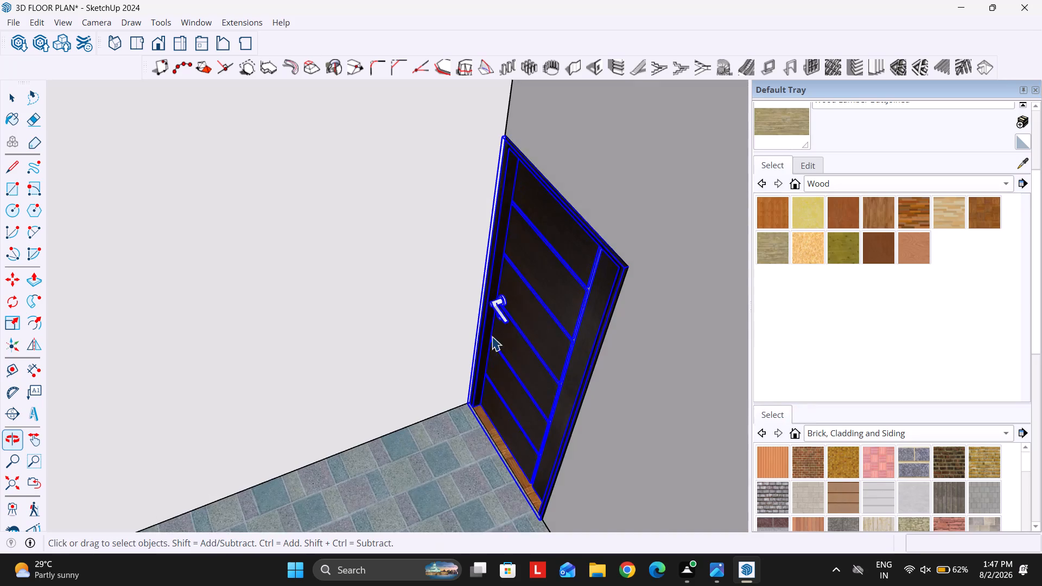
scroll(454, 329, "down", 11)
middle_click_drag(383, 364, 569, 371)
scroll(510, 329, "down", 11)
left_click(354, 248)
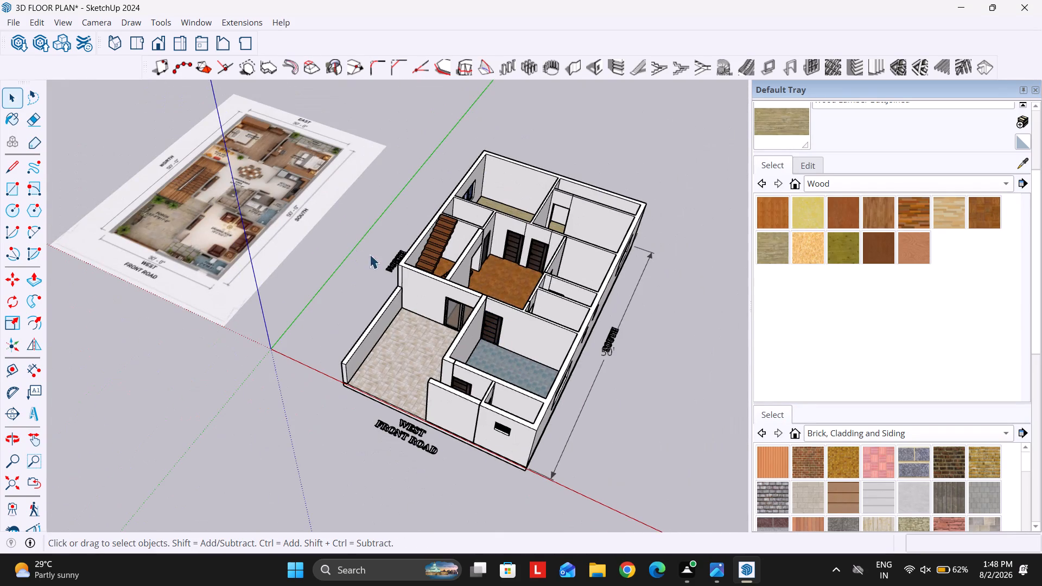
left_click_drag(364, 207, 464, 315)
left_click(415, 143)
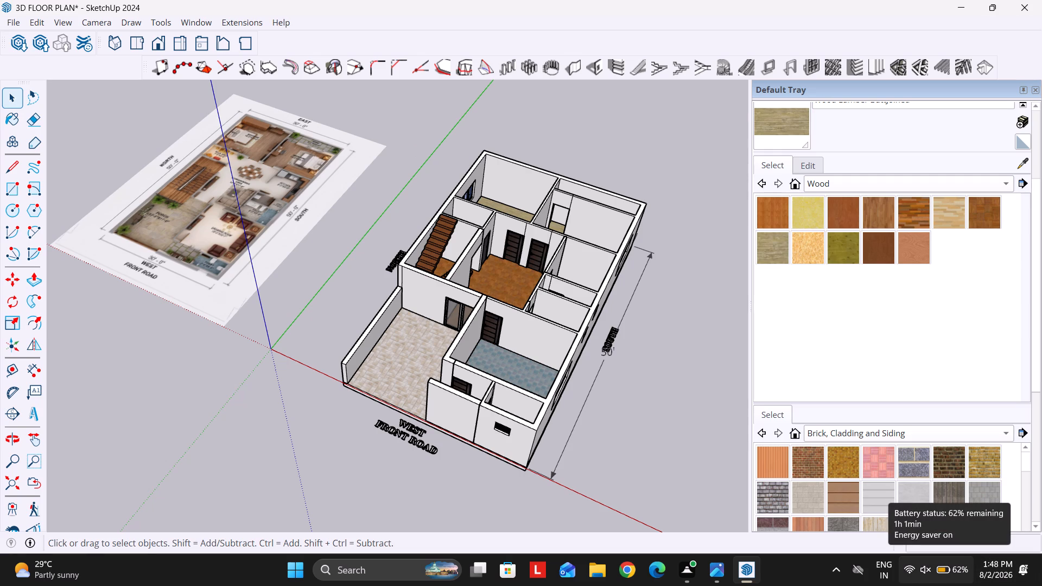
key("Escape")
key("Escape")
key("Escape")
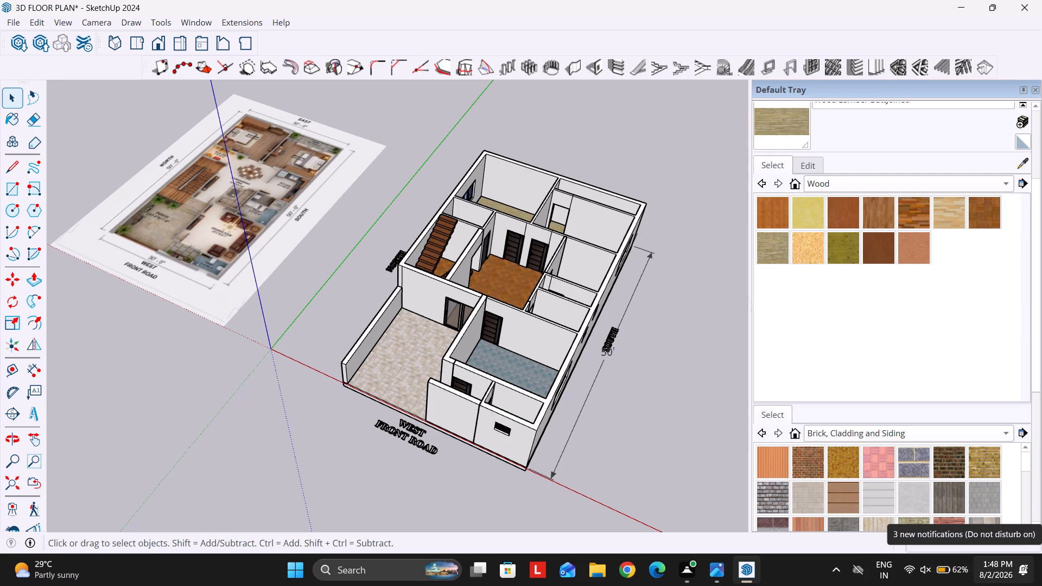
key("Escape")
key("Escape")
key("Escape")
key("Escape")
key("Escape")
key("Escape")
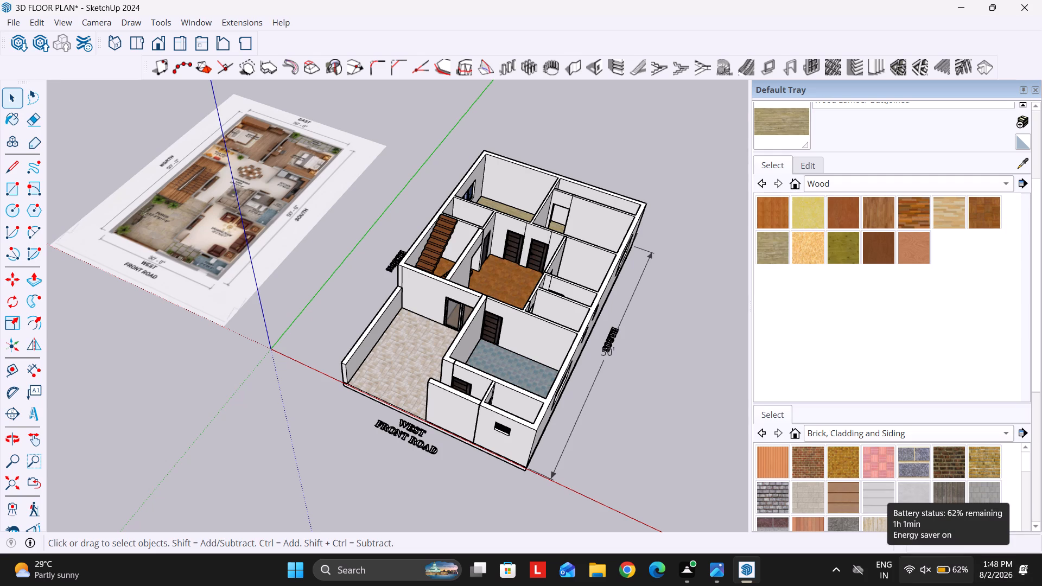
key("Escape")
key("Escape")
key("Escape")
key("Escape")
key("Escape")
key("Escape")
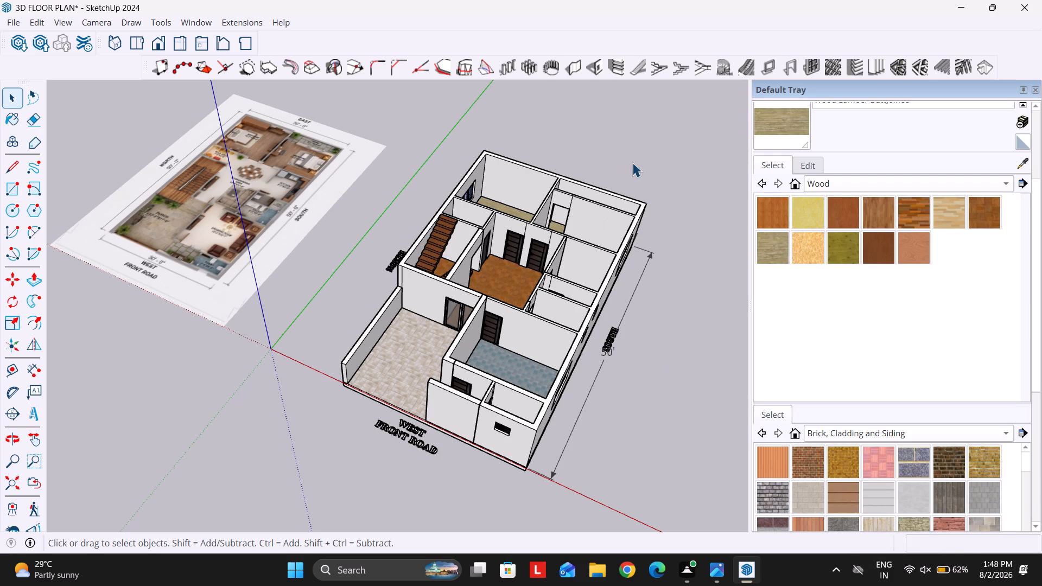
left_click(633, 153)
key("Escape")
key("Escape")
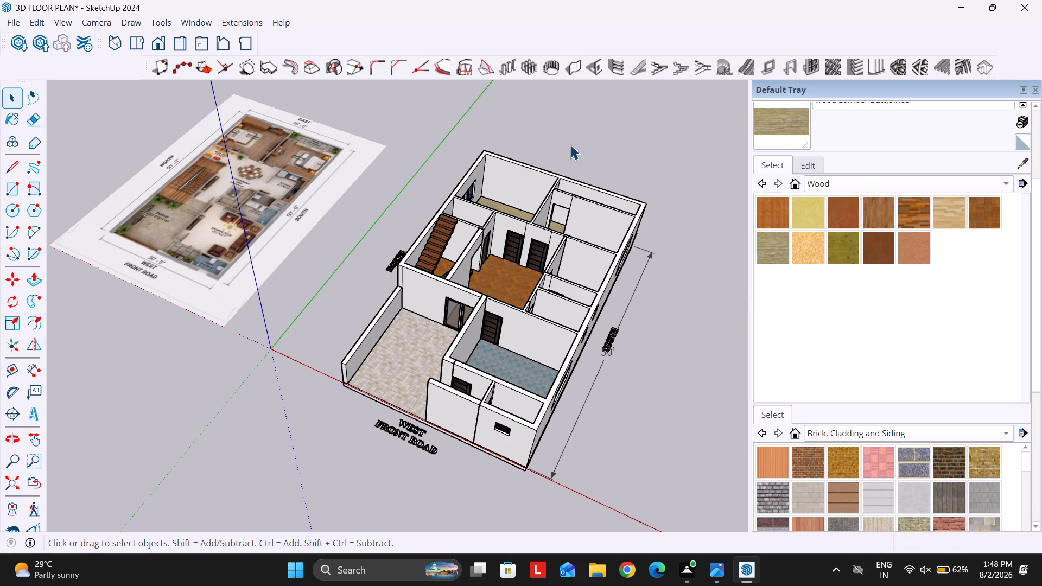
Save the floor plan model.
left_click(570, 145)
key("ctrl+s")
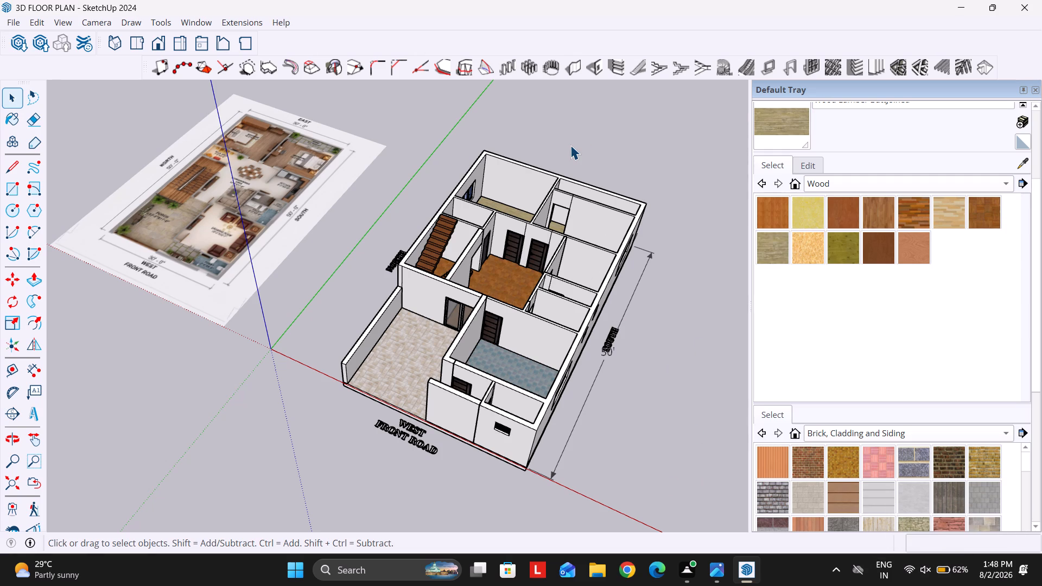
left_click(570, 145)
key("ctrl+s")
key("ctrl+s")
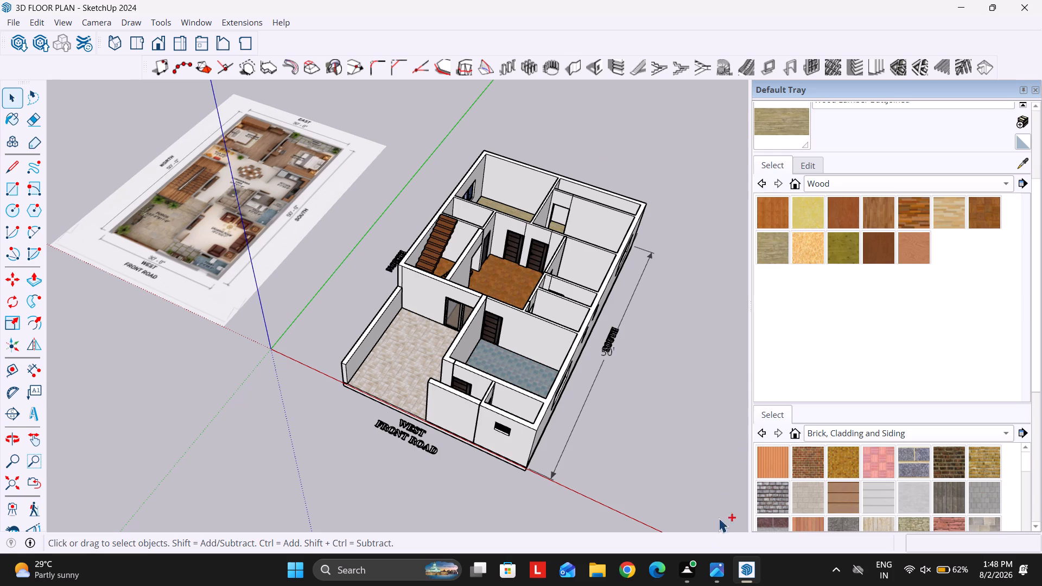
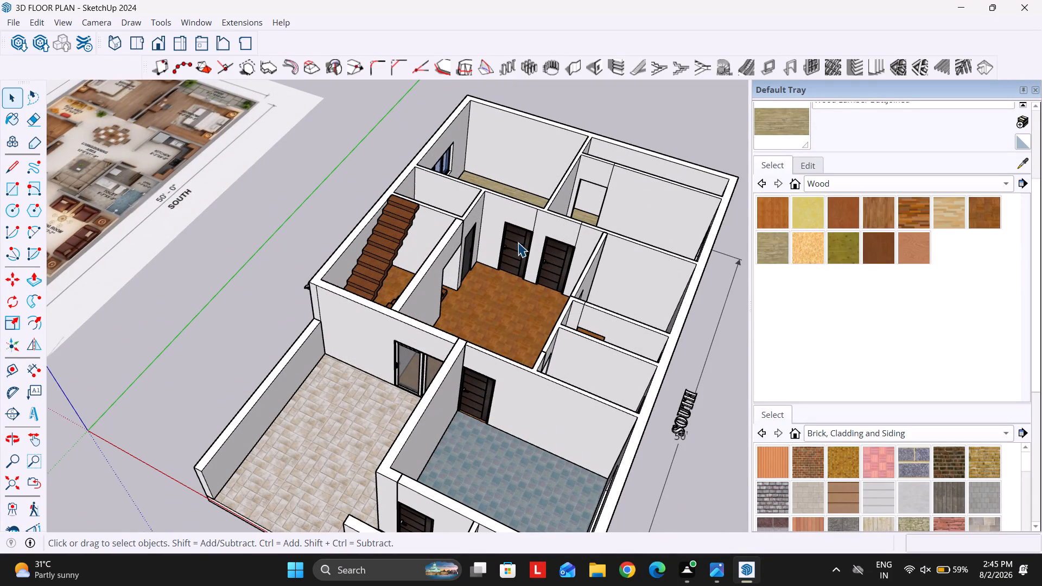
Move the SOUTH label along the red axis, away from the house and clear of the 50' dimension.
scroll(447, 181, "down", 9)
scroll(599, 293, "up", 3)
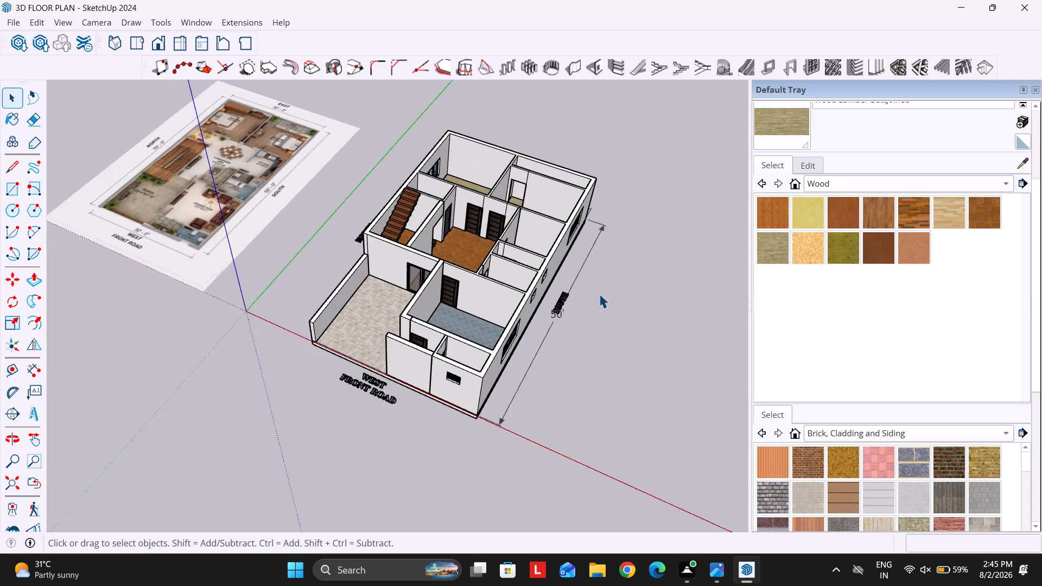
scroll(599, 294, "up", 17)
middle_click_drag(547, 360, 327, 275)
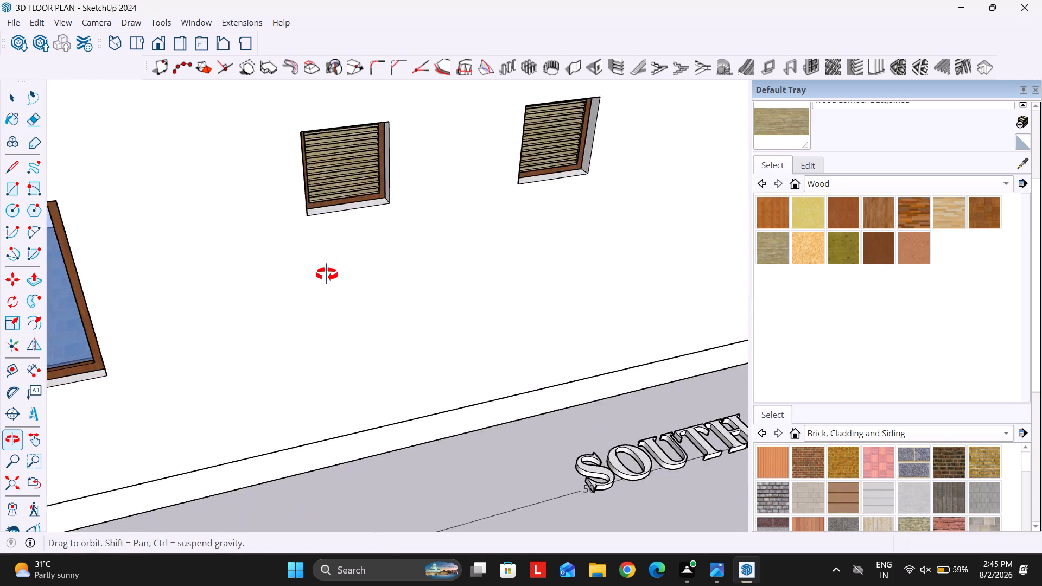
middle_click_drag(327, 275, 564, 404)
left_click(536, 298)
key("m")
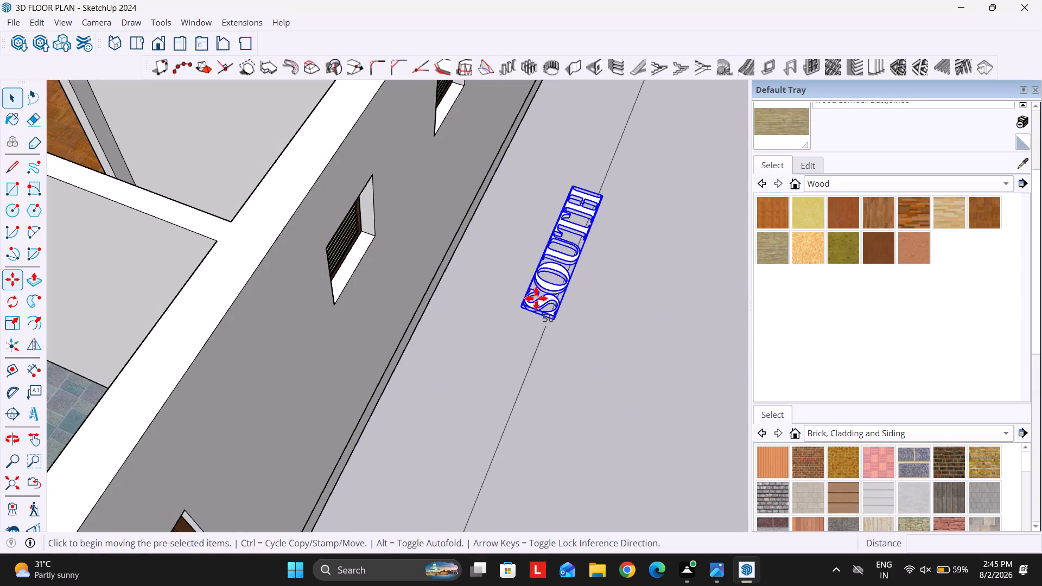
left_click(536, 298)
key("Right")
left_click(624, 317)
scroll(588, 311, "down", 2)
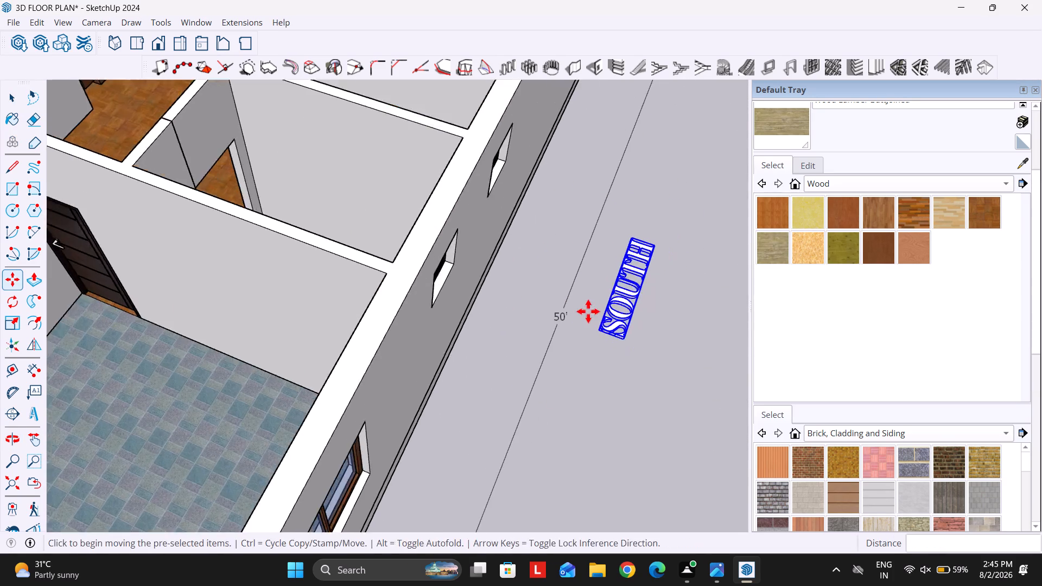
scroll(588, 311, "down", 5)
key("space")
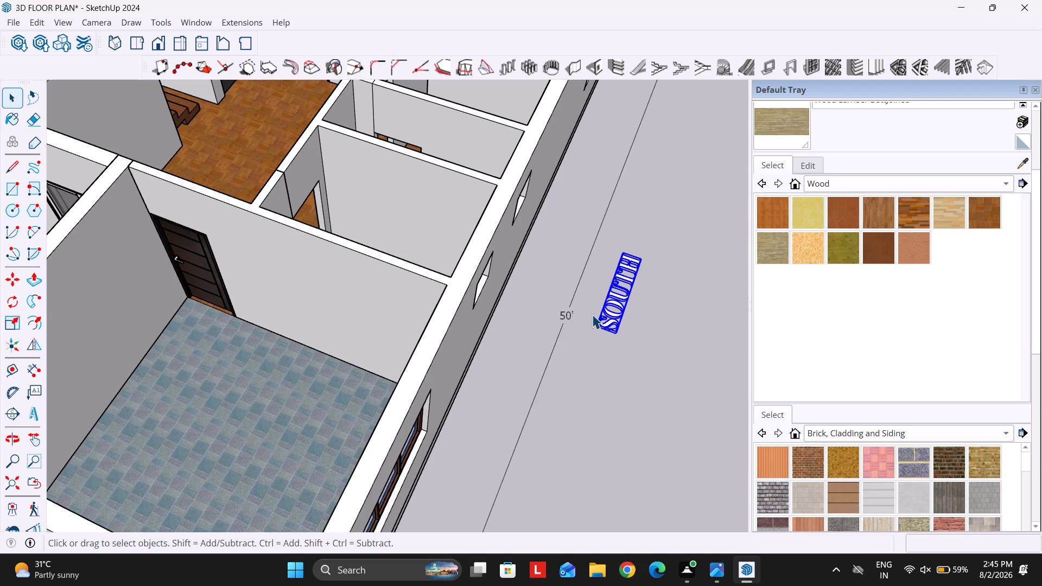
Examine the whole house from above and compare its layout with the reference floor plan image.
scroll(499, 292, "down", 8)
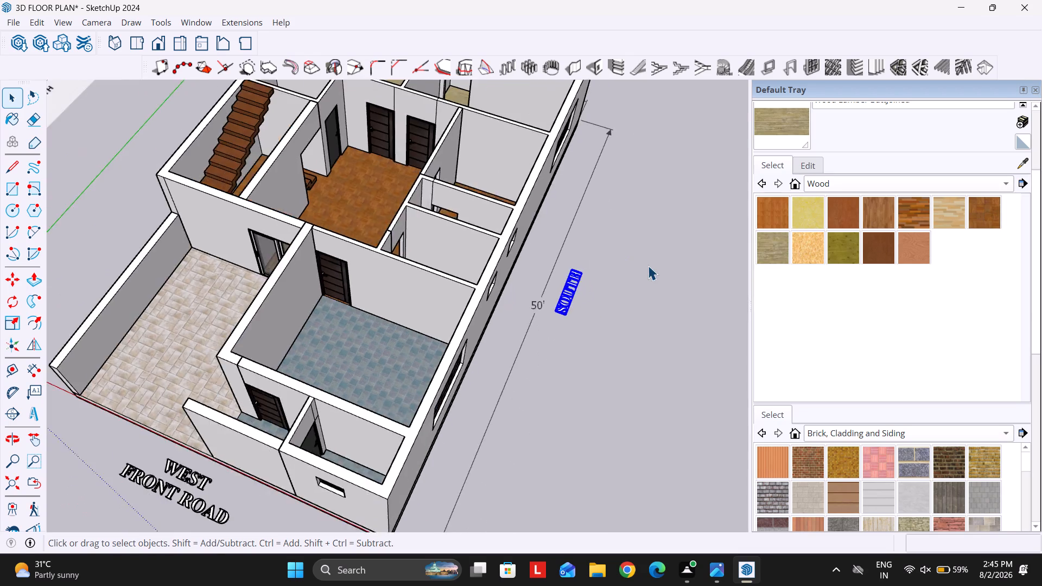
scroll(648, 265, "down", 4)
middle_click_drag(438, 313, 489, 368)
scroll(489, 370, "down", 10)
scroll(468, 328, "up", 1)
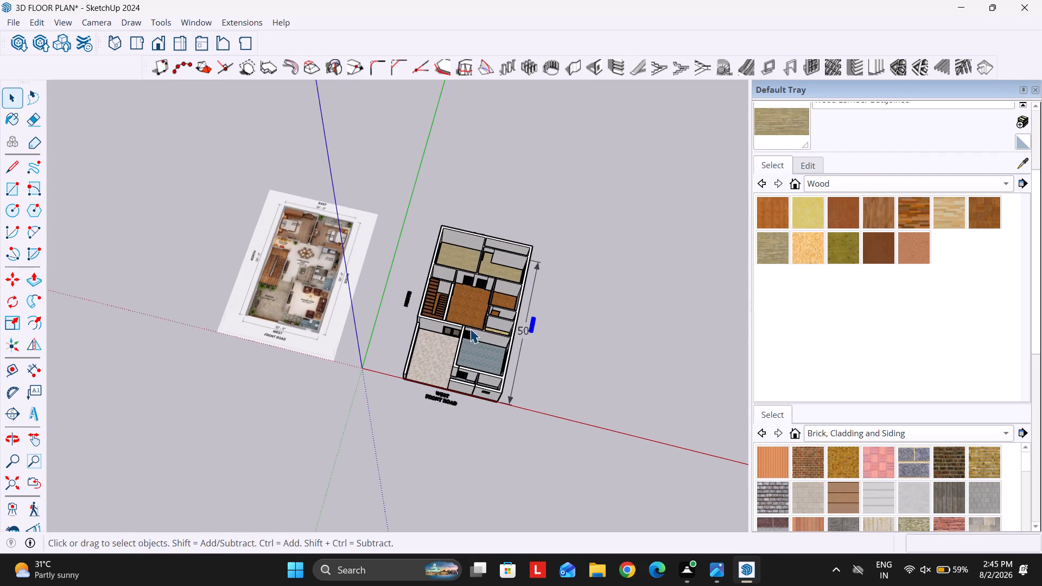
scroll(435, 321, "up", 5)
scroll(188, 329, "up", 7)
scroll(223, 282, "down", 6)
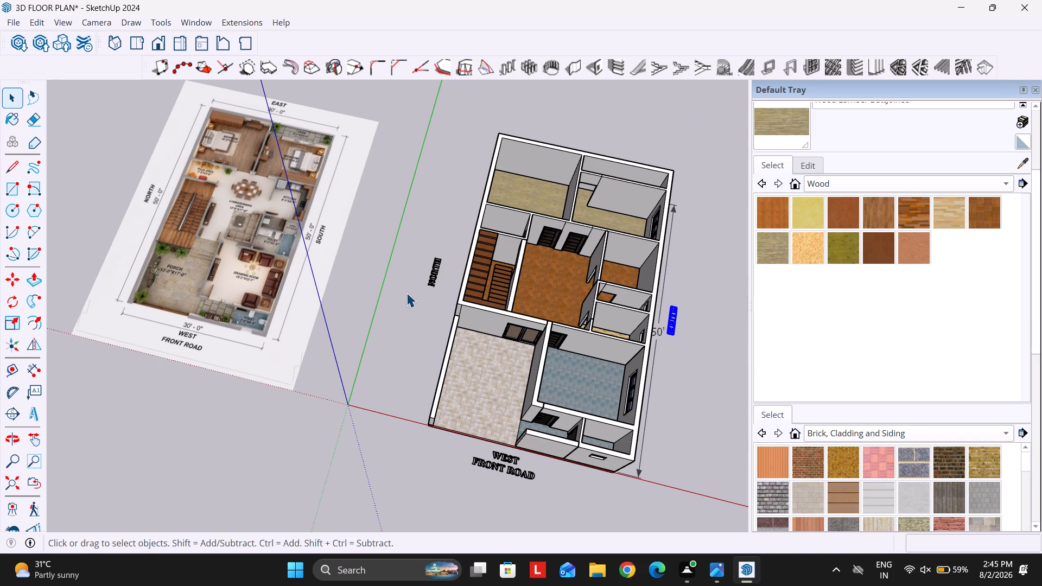
scroll(522, 331, "up", 9)
scroll(521, 285, "down", 9)
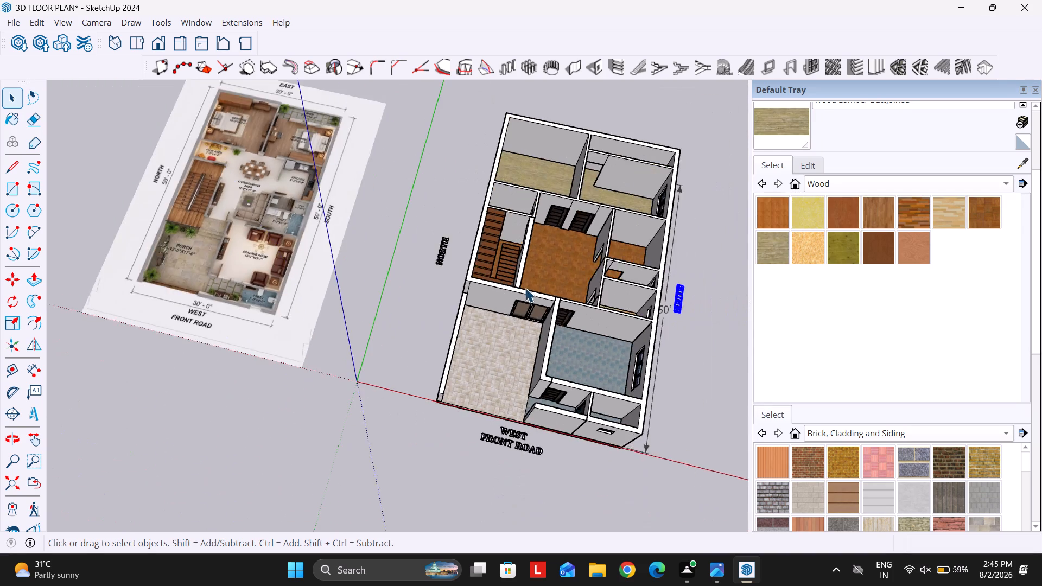
scroll(525, 288, "down", 4)
scroll(514, 313, "up", 10)
Lower the house's floor group by 1' along the vertical axis.
middle_click_drag(501, 346, 562, 187)
scroll(580, 238, "up", 1)
scroll(504, 336, "down", 4)
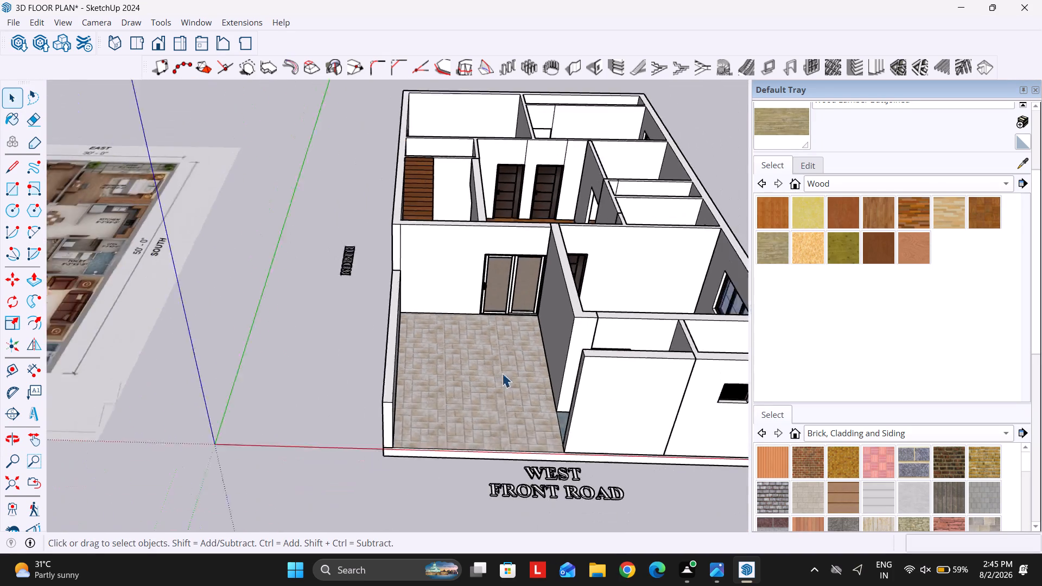
scroll(502, 373, "down", 2)
scroll(492, 384, "up", 10)
double_click(494, 310)
scroll(494, 310, "up", 3)
scroll(495, 303, "down", 4)
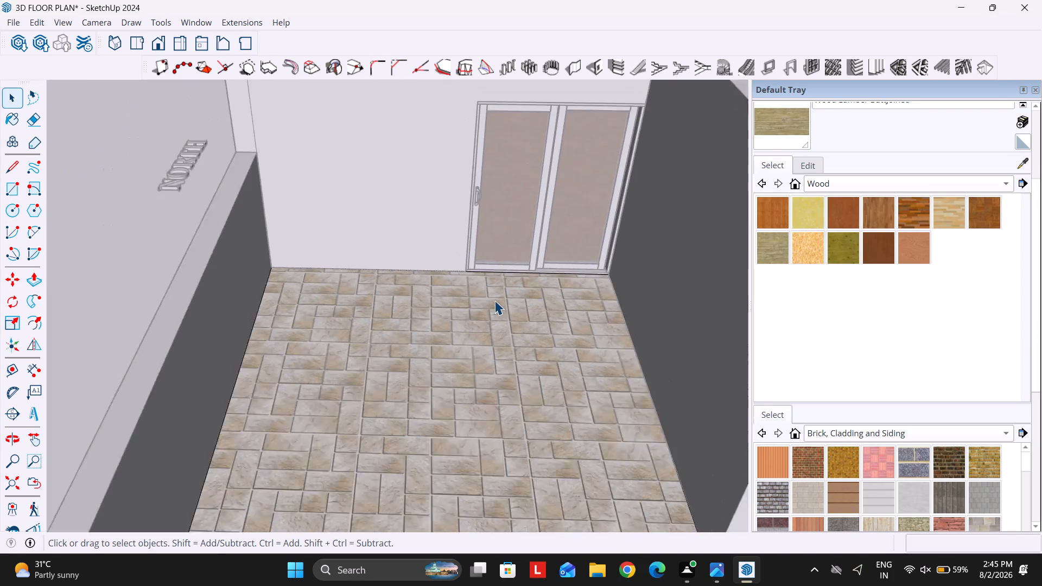
key("Escape")
middle_click_drag(486, 349, 514, 284)
left_click(512, 329)
key("m")
left_click(511, 330)
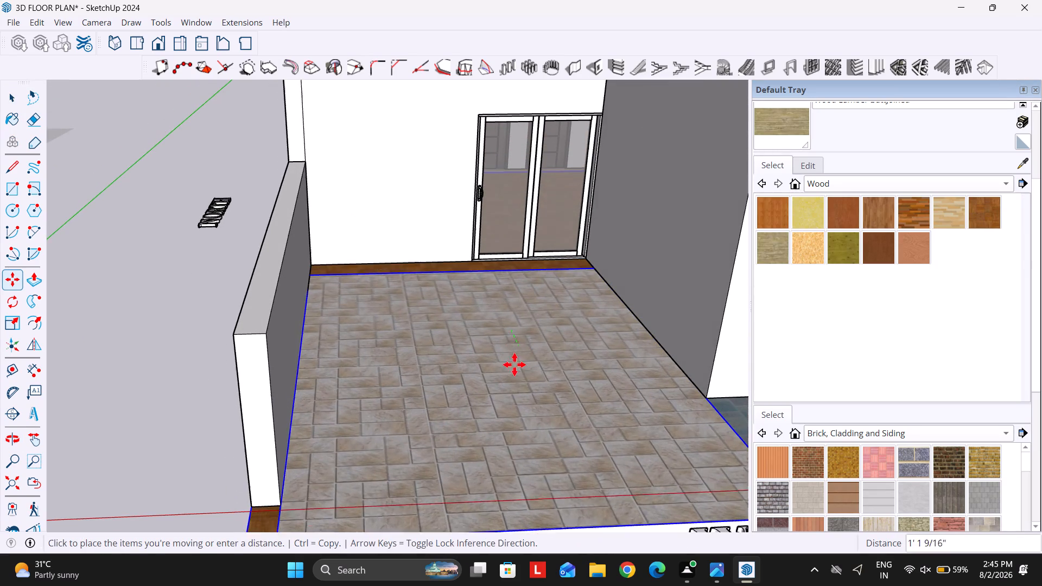
key("Up")
type("1'")
key("Return")
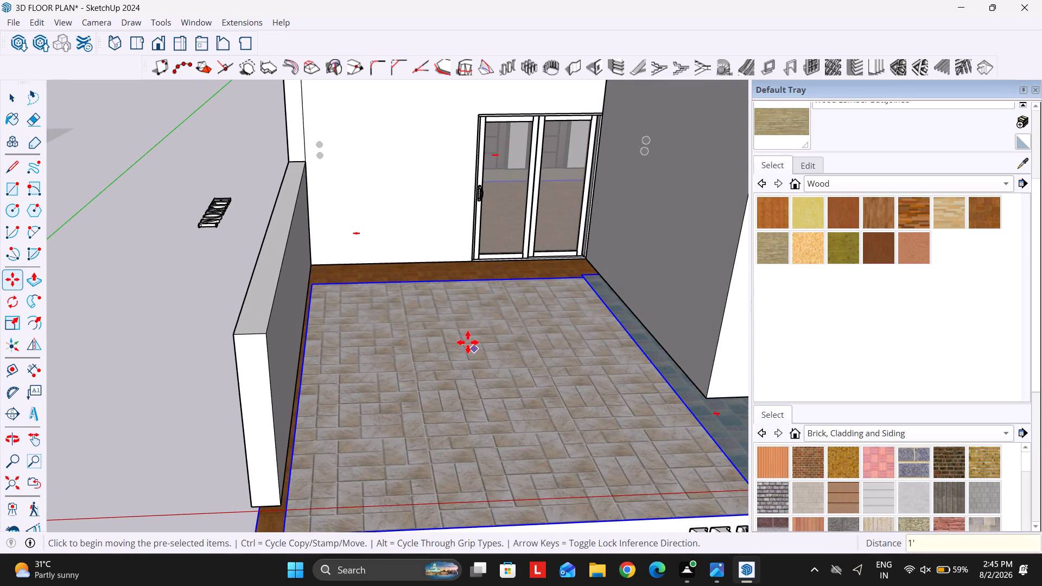
key("space")
Within the floor group, raise the brown wooden floor and the blue-tiled floor by 1' above the porch.
scroll(511, 235, "up", 6)
double_click(532, 288)
key("p")
left_click(532, 288)
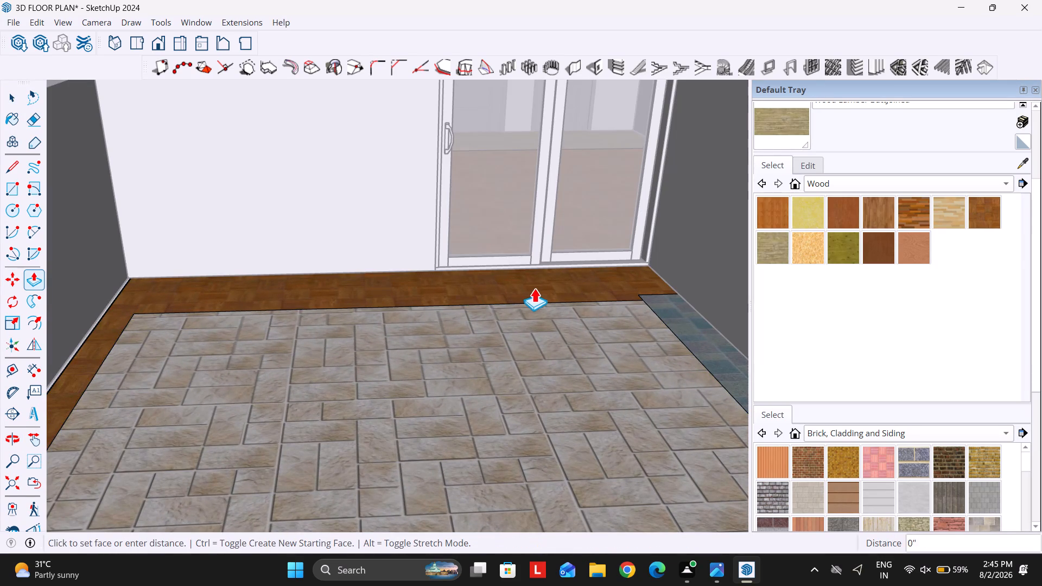
left_click(646, 268)
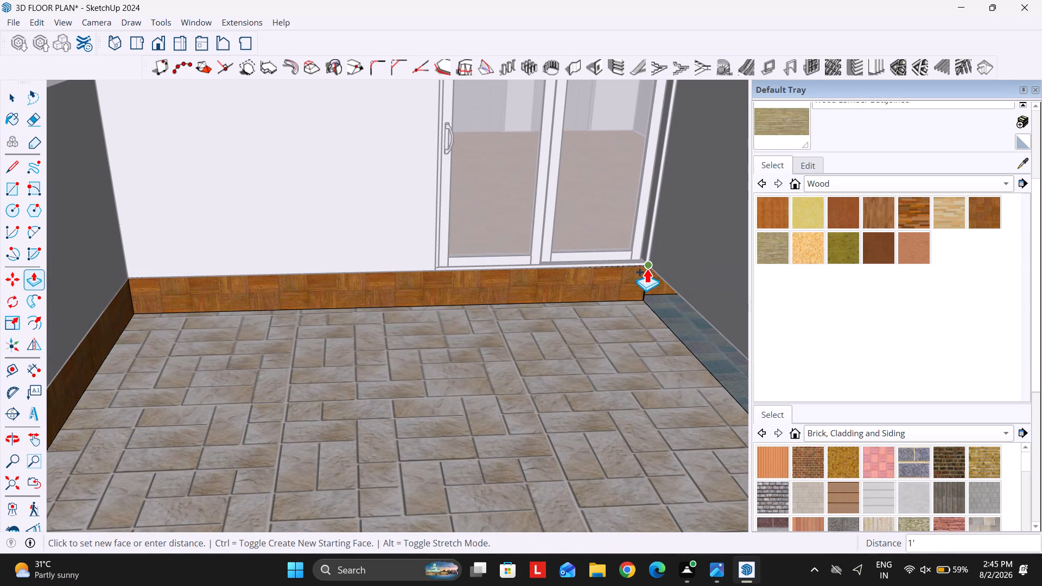
double_click(685, 319)
Raise the bedrooms' light lumber floor by the same 1'.
scroll(598, 311, "down", 13)
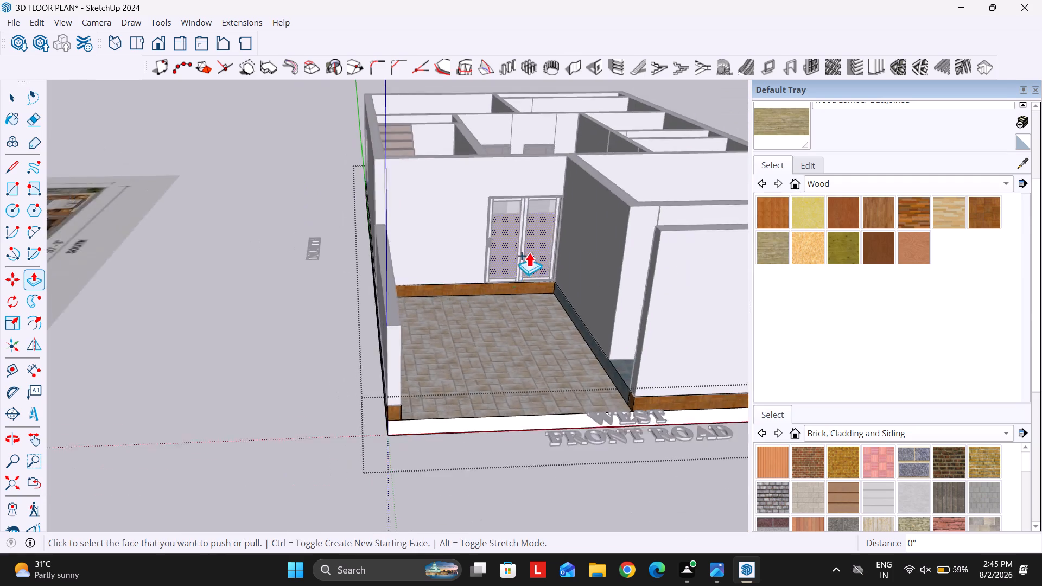
middle_click_drag(533, 266, 531, 419)
middle_click_drag(607, 168, 554, 228, "shift")
middle_click_drag(511, 327, 612, 215)
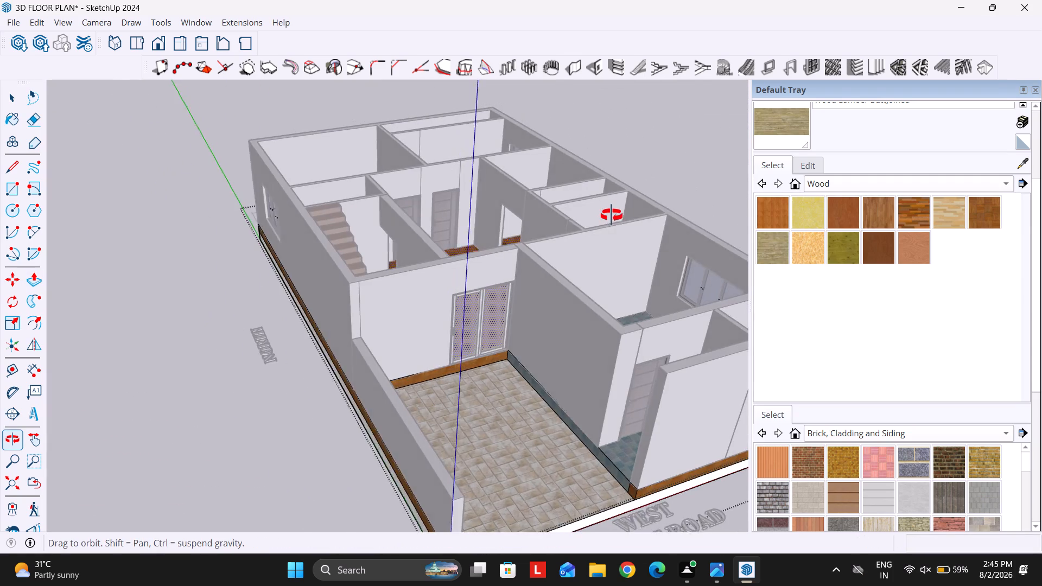
middle_click_drag(612, 215, 624, 219)
middle_click_drag(441, 249, 569, 394)
scroll(144, 171, "up", 4)
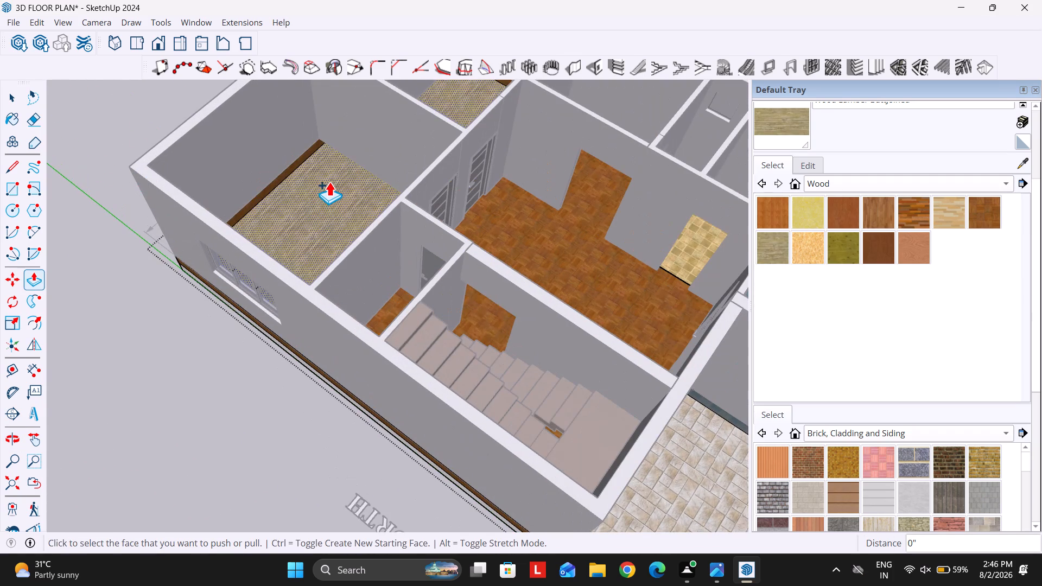
double_click(329, 181)
Raise the beige-tiled floor of the small rooms by 1' and leave the floor group.
scroll(329, 199, "down", 4)
middle_click_drag(456, 137, 355, 211, "shift")
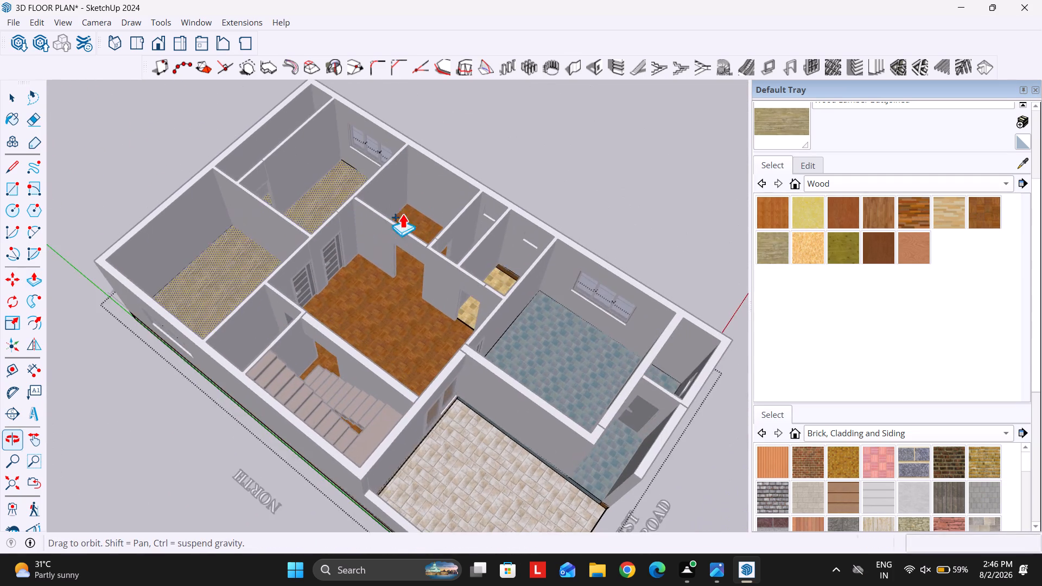
scroll(432, 209, "up", 1)
middle_click_drag(431, 210, 406, 243)
scroll(485, 277, "up", 6)
double_click(537, 317)
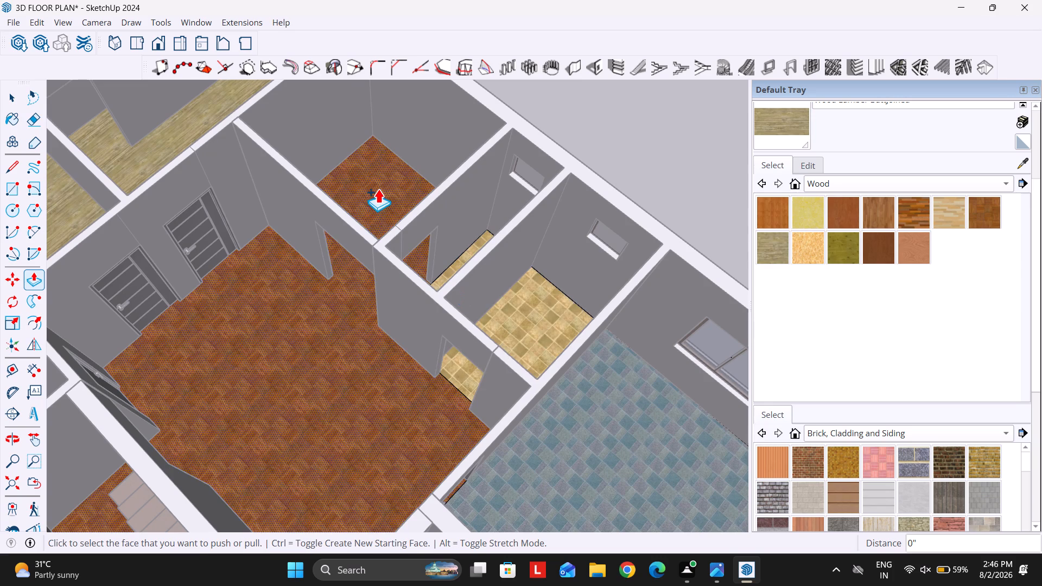
left_click(378, 188)
key("Escape")
scroll(412, 167, "down", 9)
middle_click_drag(417, 249, 228, 82)
key("space")
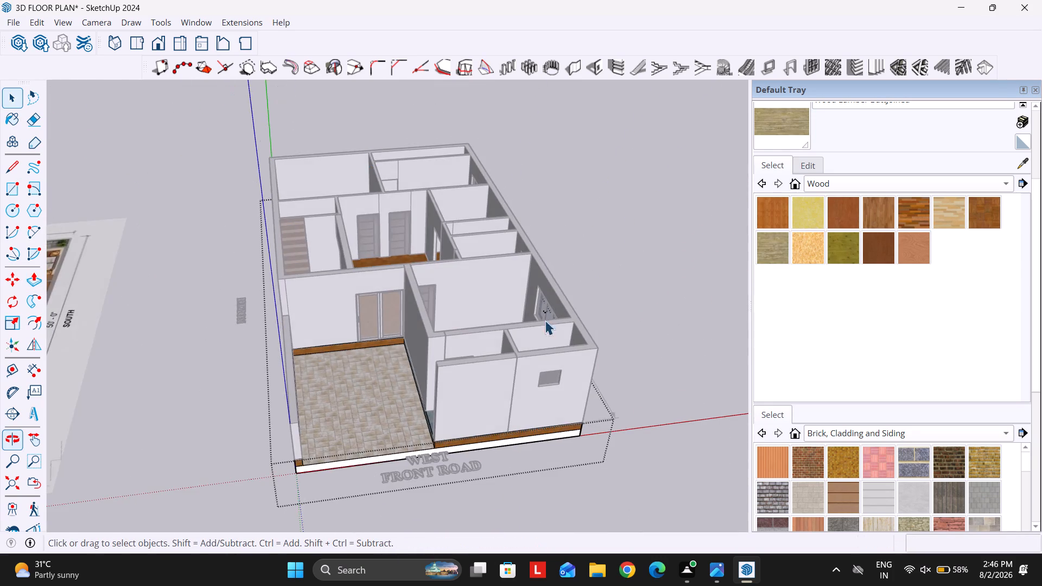
scroll(467, 441, "up", 18)
key("Escape")
key("Escape")
Place a guide 5' 7 3/4" from the porch corner on the wooden floor edge, level with the sliding door's far side.
middle_click_drag(321, 304, 333, 173)
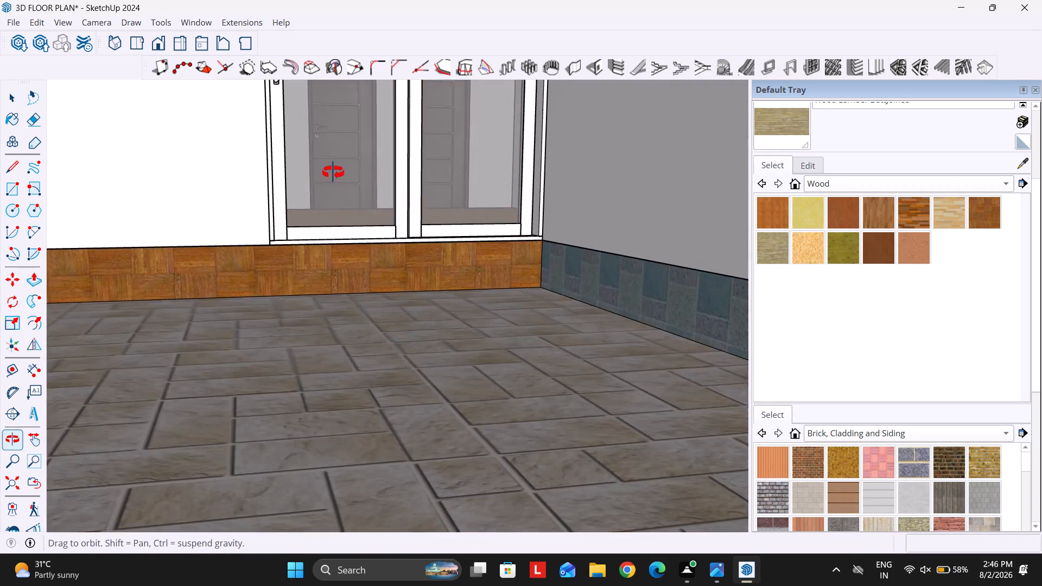
middle_click_drag(333, 173, 345, 227)
double_click(492, 272)
scroll(434, 283, "up", 5)
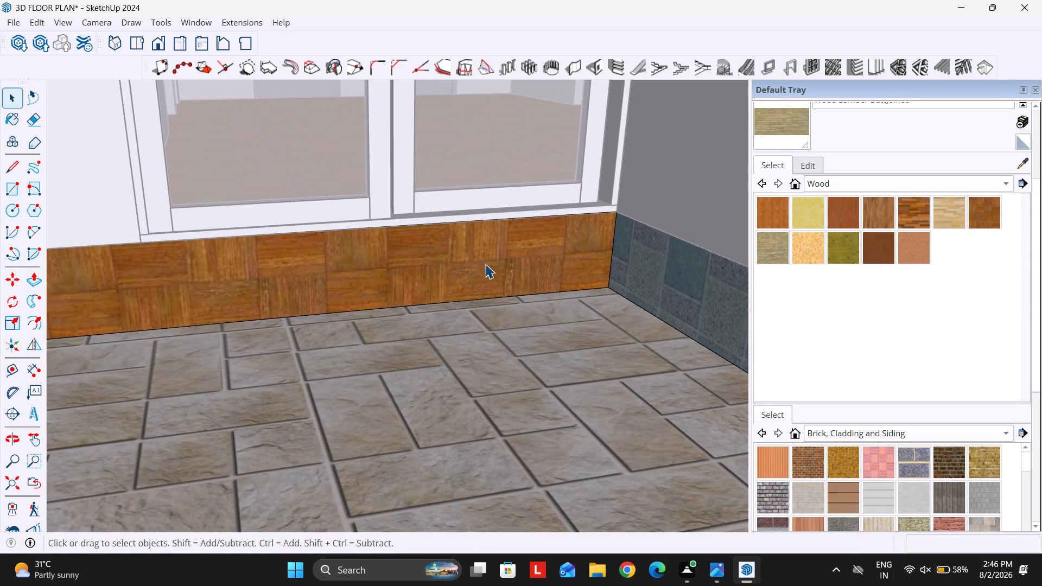
key("t")
left_click(614, 241)
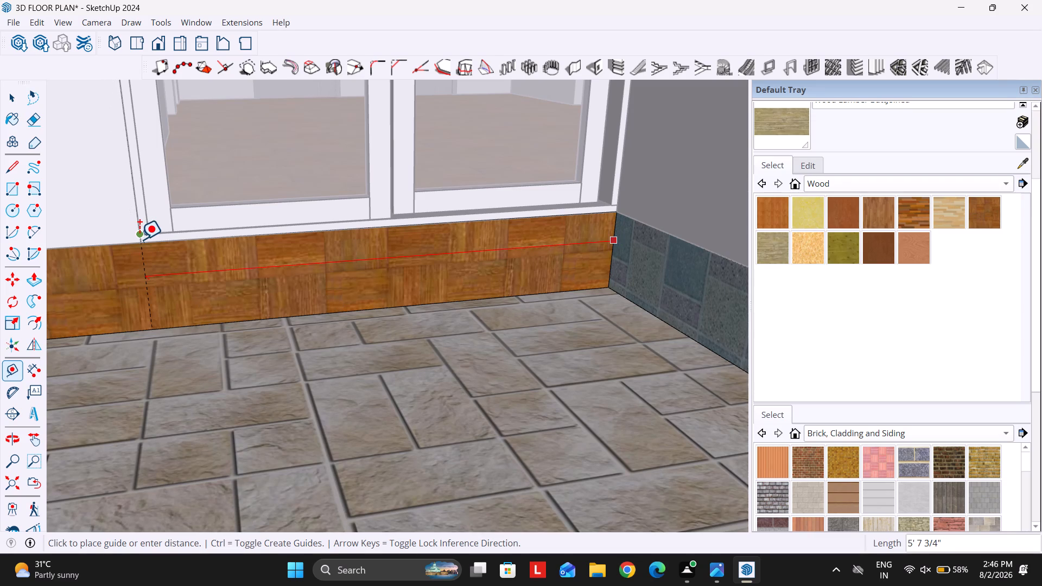
left_click(140, 239)
key("space")
Draw a 5' 7 3/4" by 1' rectangle beneath the sliding door and divide it lengthwise at mid-height.
key("r")
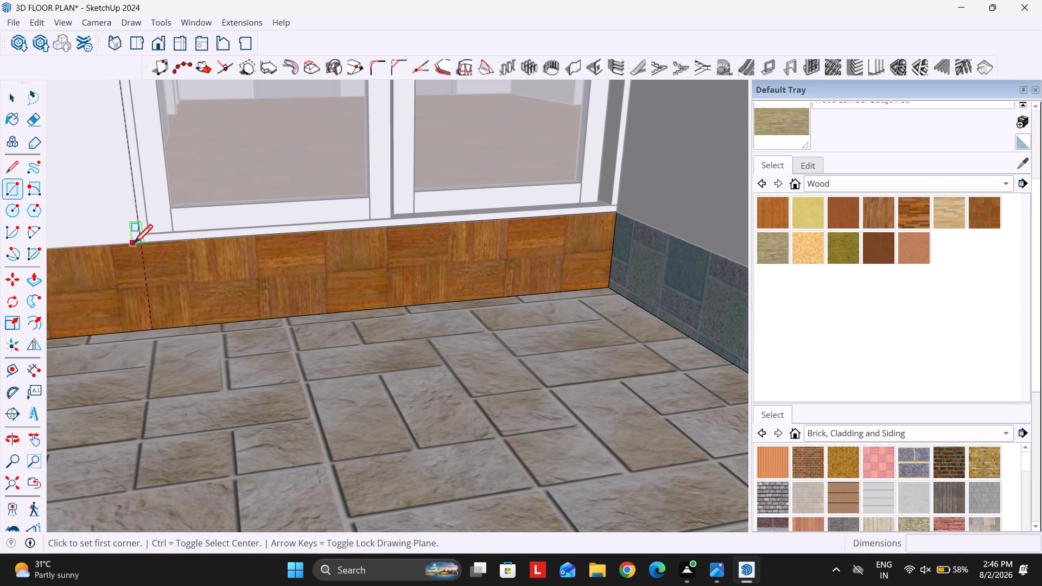
left_click(141, 245)
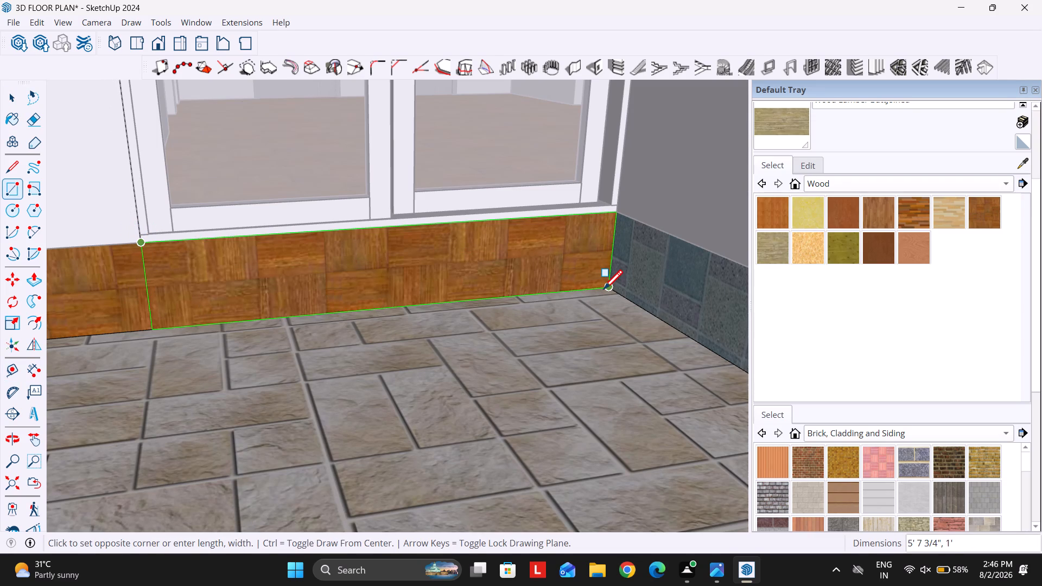
left_click(603, 289)
key("space")
key("l")
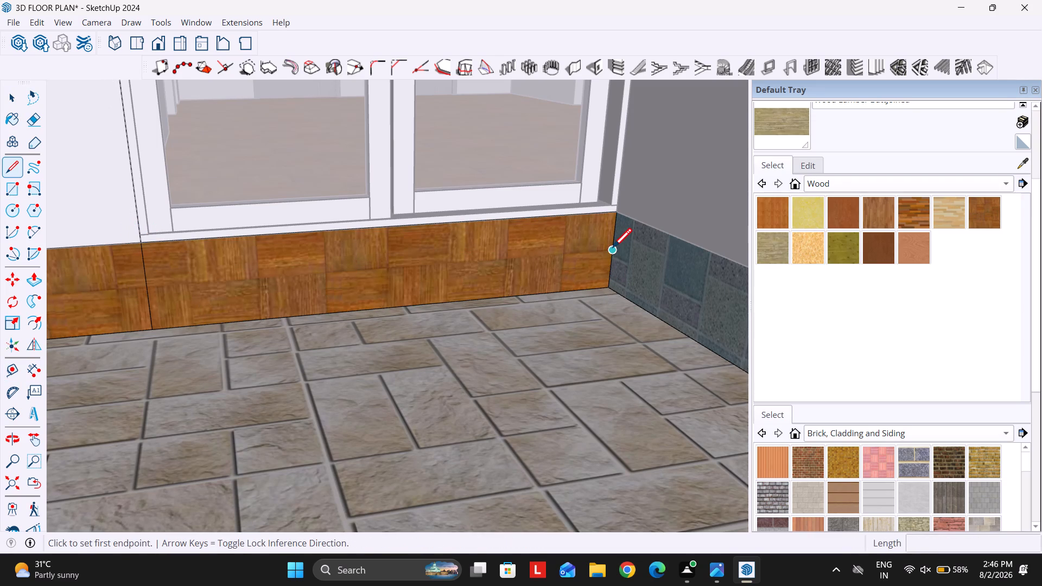
left_click(612, 247)
left_click(149, 282)
key("space")
Extrude the lower strip 2' and the upper strip 1' to form two porch steps before the sliding door.
middle_click_drag(292, 334, 424, 367)
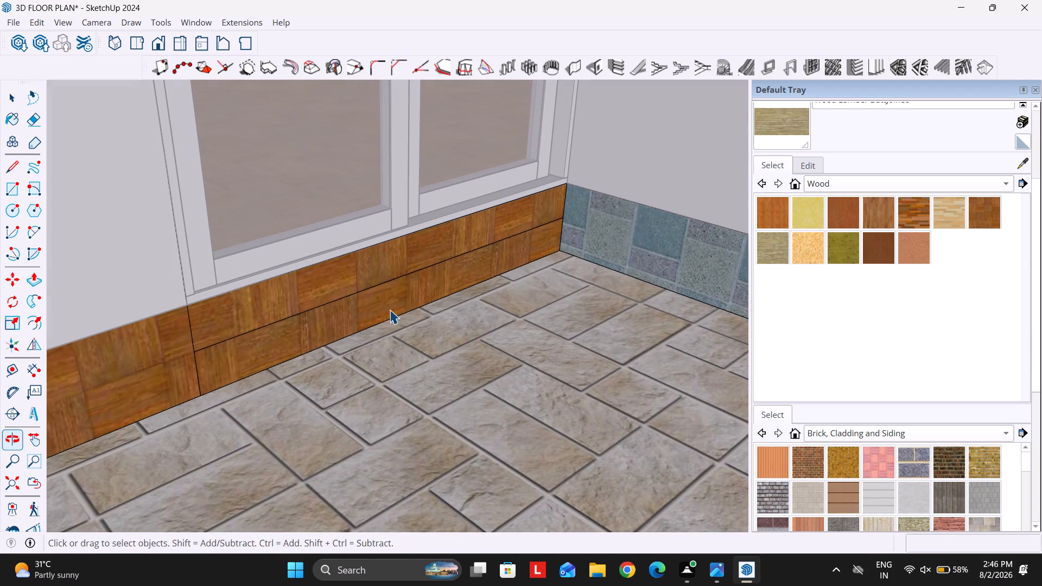
key("p")
left_click(406, 283)
type("2'")
key("Return")
left_click(412, 260)
type("1'")
key("Return")
scroll(436, 289, "down", 1)
key("space")
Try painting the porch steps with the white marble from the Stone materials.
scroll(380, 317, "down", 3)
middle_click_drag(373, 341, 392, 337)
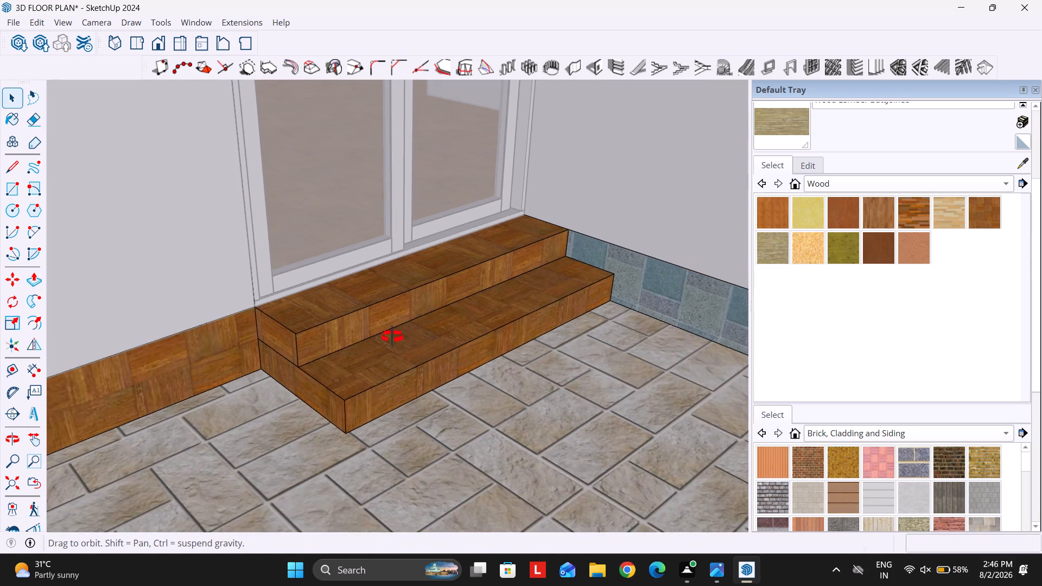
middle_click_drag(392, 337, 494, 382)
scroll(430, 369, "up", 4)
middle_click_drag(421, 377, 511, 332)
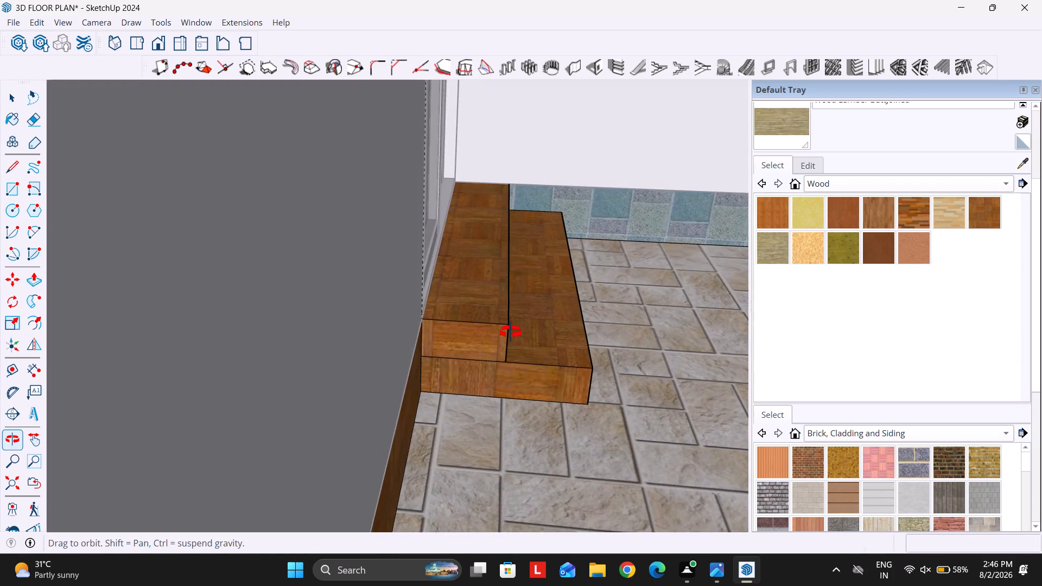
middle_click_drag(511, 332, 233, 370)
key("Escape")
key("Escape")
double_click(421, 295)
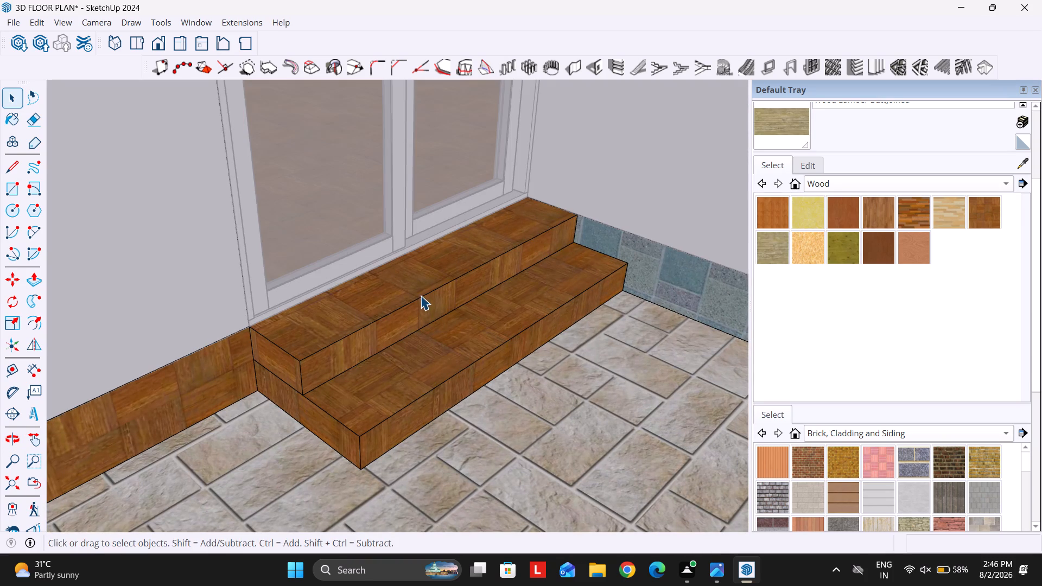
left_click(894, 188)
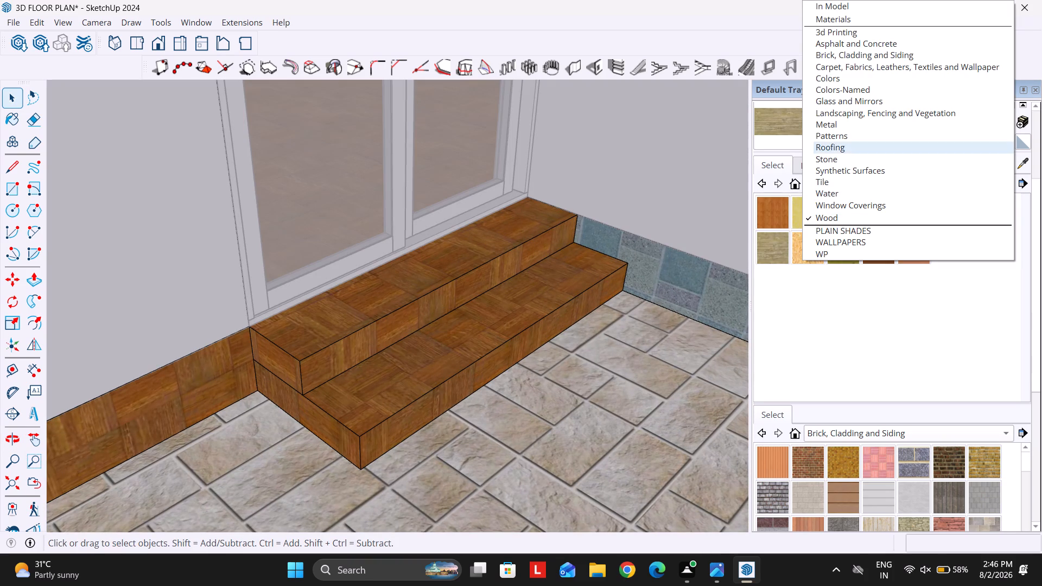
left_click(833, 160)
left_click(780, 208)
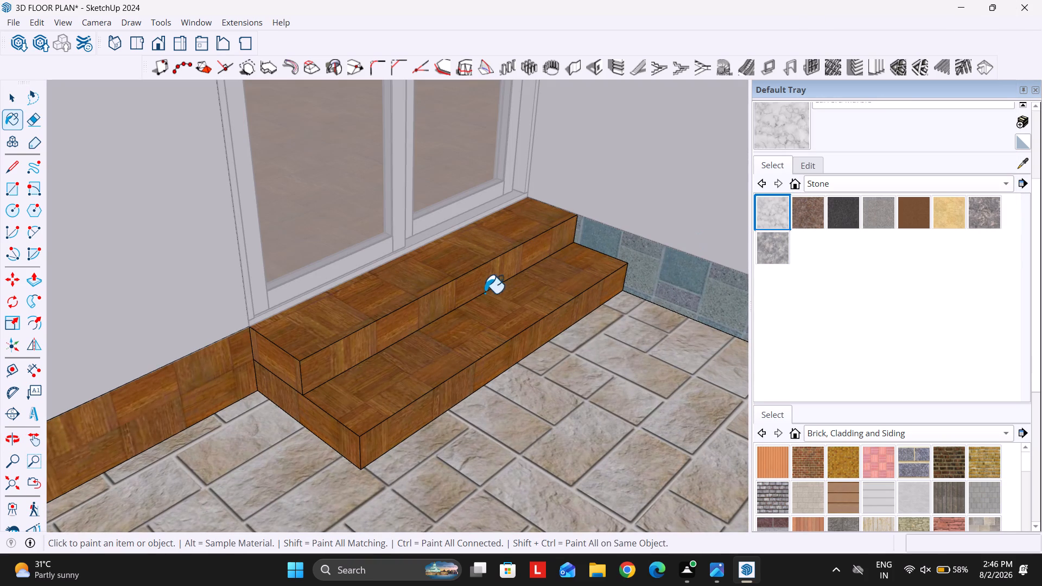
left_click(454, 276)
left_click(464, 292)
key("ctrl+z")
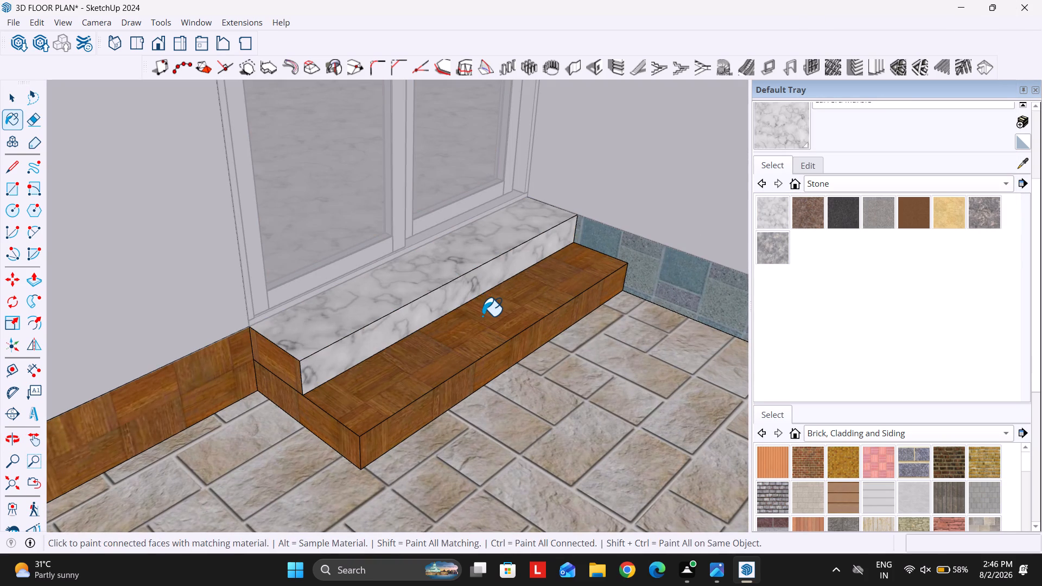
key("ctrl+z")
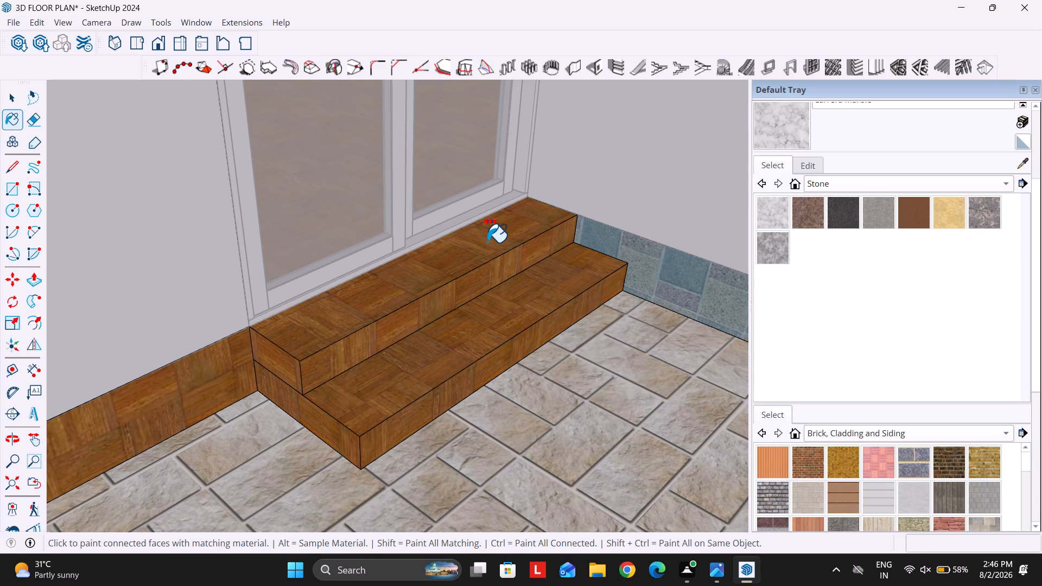
Draw a 5' 7 3/4" line along the foot of the sliding door, across the back edge of the upper porch step.
key("l")
left_click(250, 329)
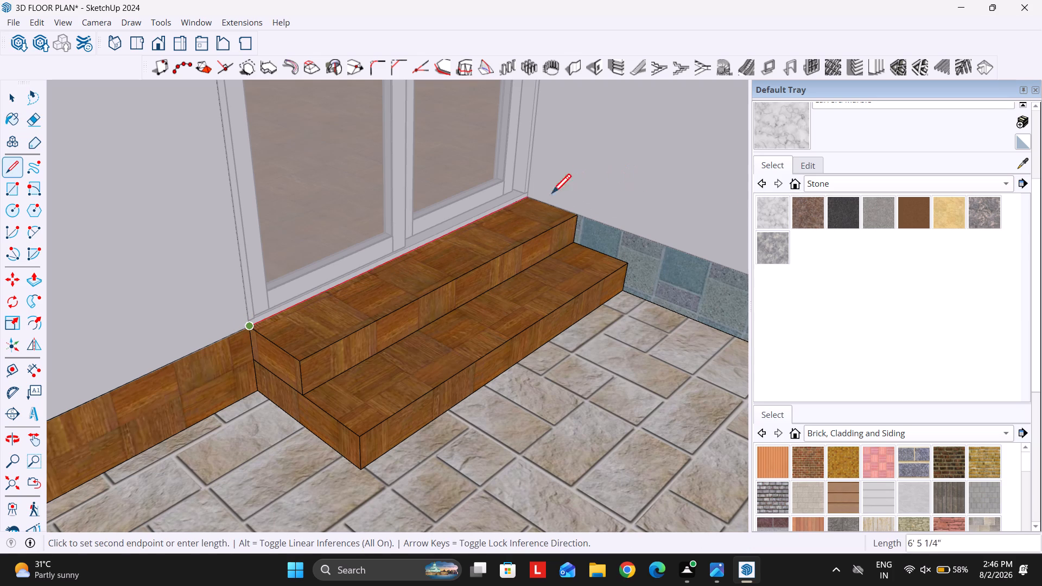
scroll(530, 196, "up", 9)
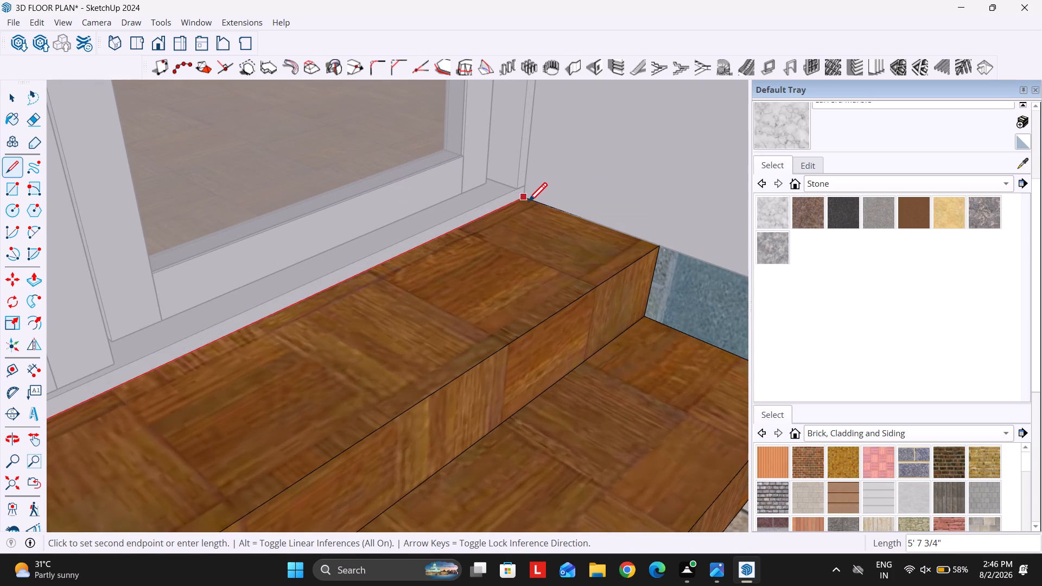
left_click(525, 196)
key("space")
scroll(509, 224, "down", 5)
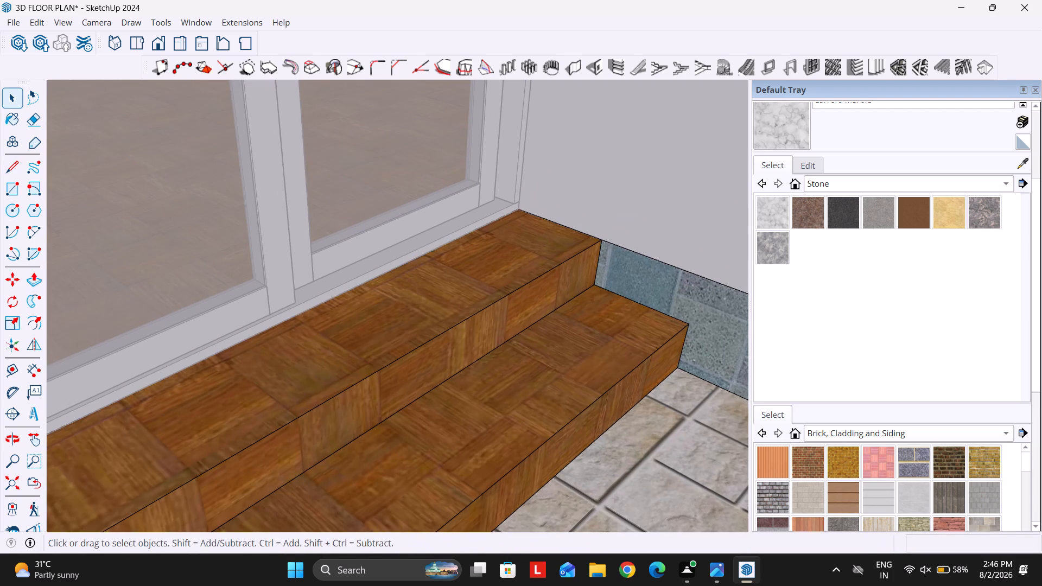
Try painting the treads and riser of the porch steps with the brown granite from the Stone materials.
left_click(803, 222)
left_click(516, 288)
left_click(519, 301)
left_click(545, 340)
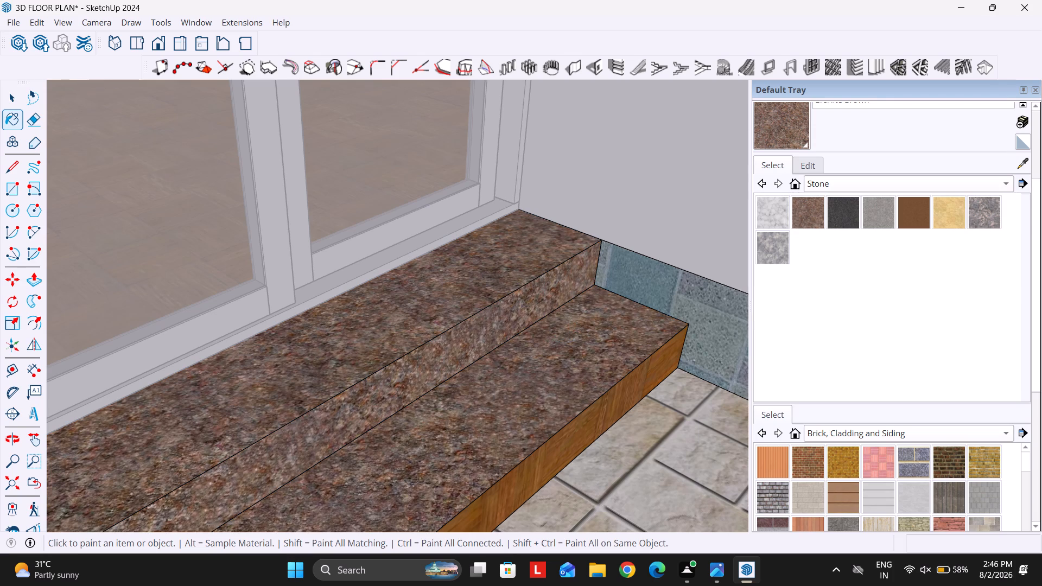
Paint the treads, risers and exposed side faces of both porch steps with the grey-pink marble from the Stone materials.
left_click(984, 209)
left_click(423, 304)
left_click(479, 332)
left_click(532, 372)
scroll(519, 308, "down", 5)
scroll(573, 425, "up", 3)
left_click(513, 390)
scroll(528, 312, "down", 5)
scroll(211, 449, "up", 5)
left_click(334, 365)
left_click(339, 385)
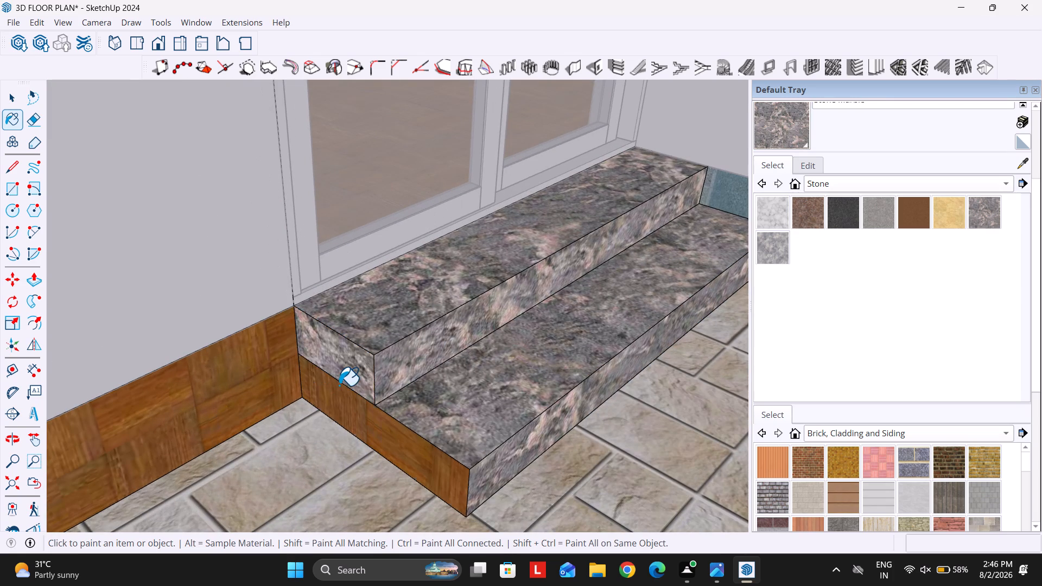
Paint the wooden and blue-tiled plinth bands around the porch floor with the same grey-pink marble.
scroll(317, 344, "down", 6)
left_click(275, 387)
scroll(286, 361, "down", 5)
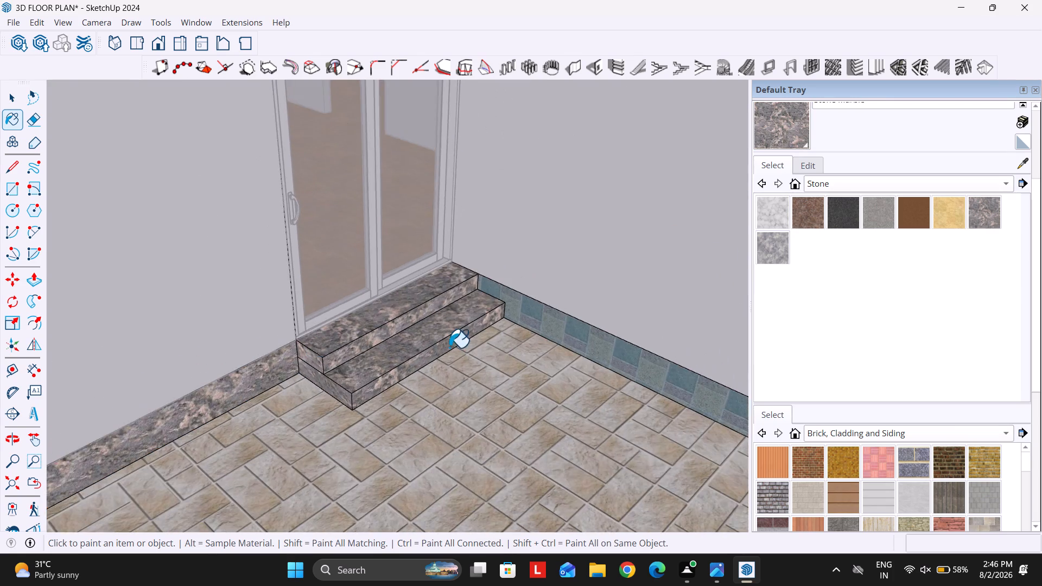
middle_click_drag(432, 347, 361, 340)
left_click(481, 323)
scroll(446, 224, "down", 6)
key("Escape")
middle_click_drag(464, 285, 440, 286)
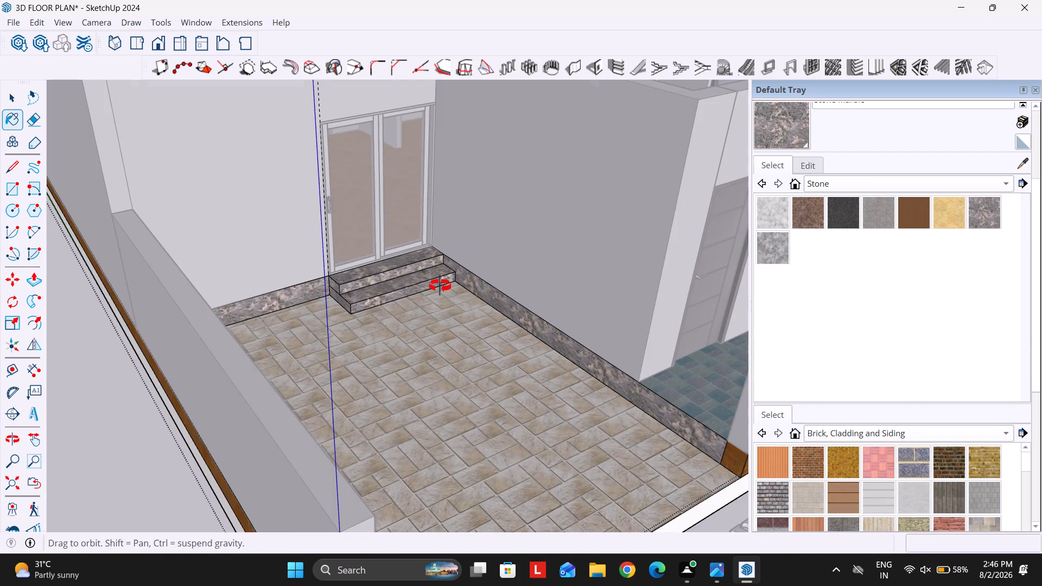
middle_click_drag(440, 286, 388, 314)
scroll(384, 321, "down", 1)
key("Escape")
key("Escape")
key("space")
scroll(450, 286, "down", 4)
key("Escape")
Reopen the floor group and paint the wooden plinth bands along the west front and the adjoining long wall with the marble.
middle_click_drag(529, 281, 430, 445)
scroll(425, 274, "down", 6)
scroll(368, 508, "up", 13)
middle_click_drag(367, 489, 427, 267)
double_click(465, 425)
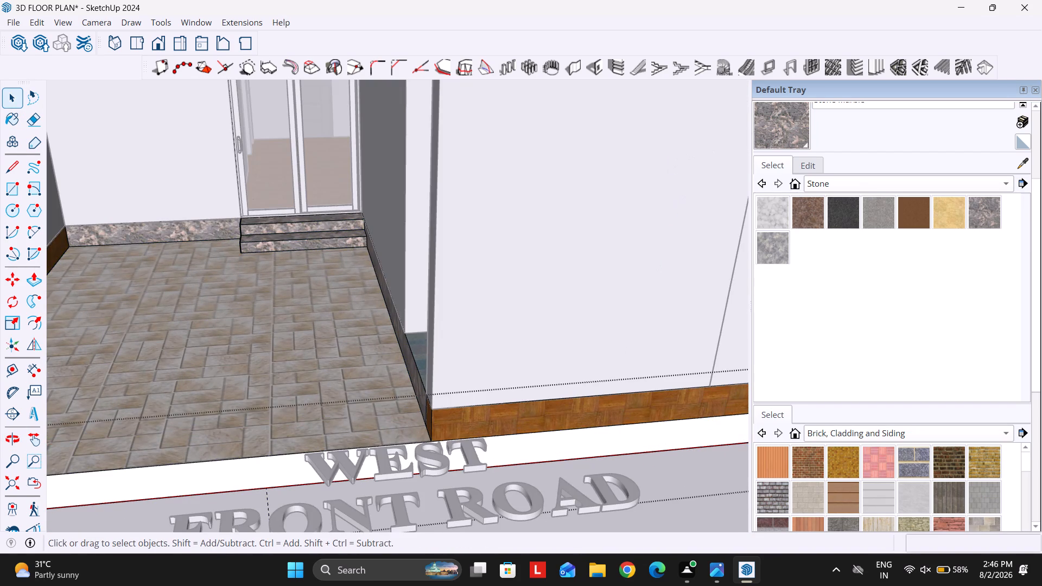
left_click(779, 123)
left_click(516, 432)
scroll(342, 403, "down", 5)
middle_click_drag(584, 376, 211, 346)
left_click(414, 388)
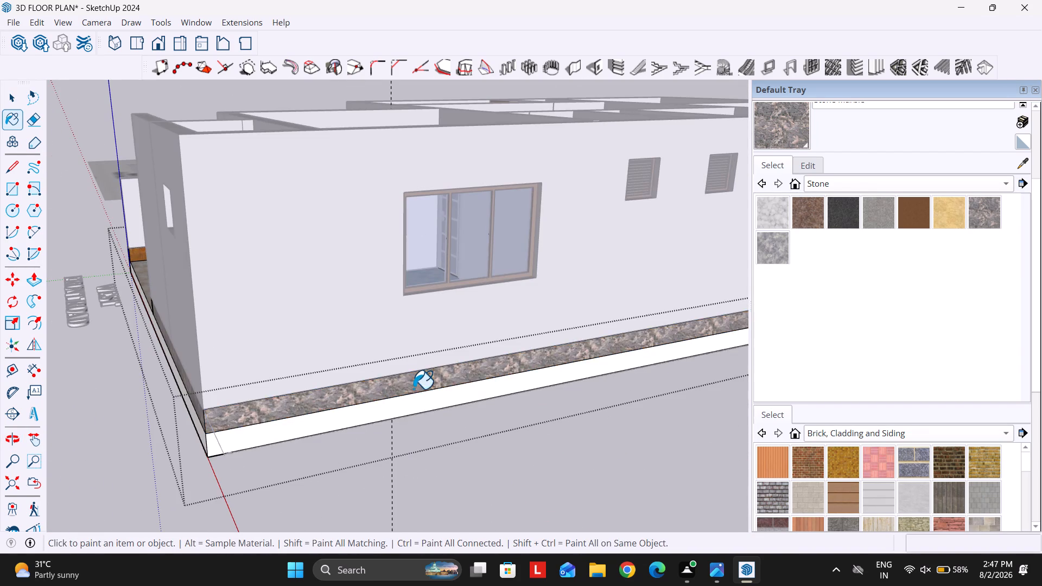
Paint the wooden plinth bands along the east side and the remaining long side of the house with the marble.
middle_click_drag(593, 364, 89, 355)
scroll(260, 296, "down", 6)
scroll(368, 137, "down", 6)
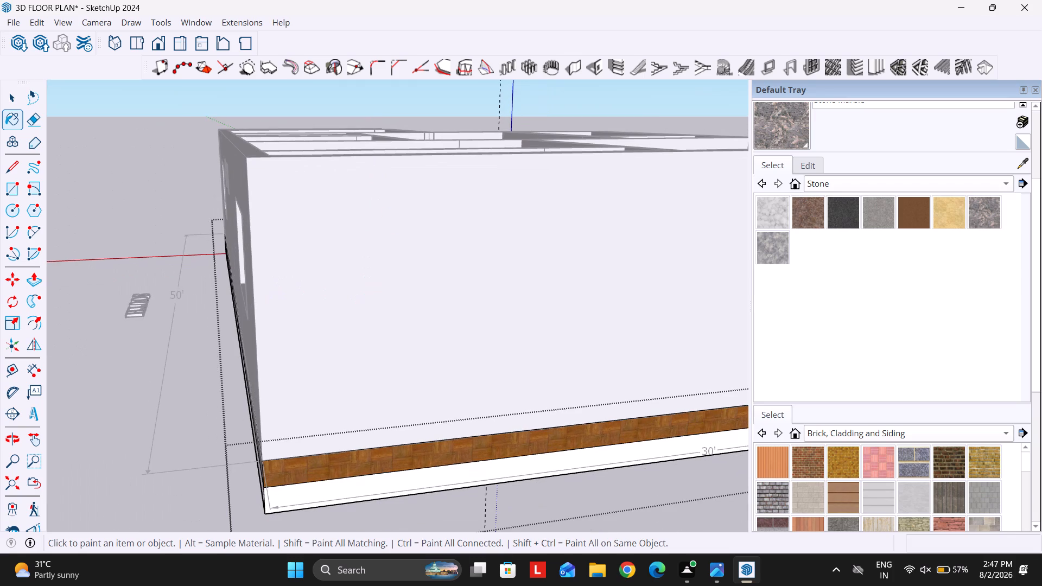
left_click(432, 458)
scroll(511, 412, "down", 6)
middle_click_drag(494, 411, 228, 407)
left_click(497, 447)
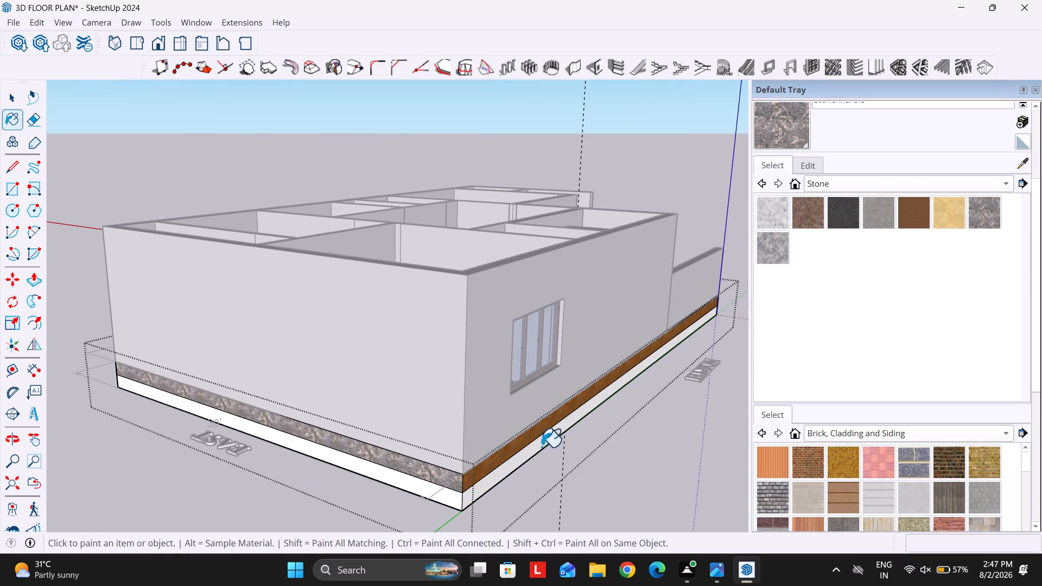
left_click(578, 409)
left_click(606, 385)
middle_click_drag(693, 353, 93, 379)
scroll(245, 299, "down", 5)
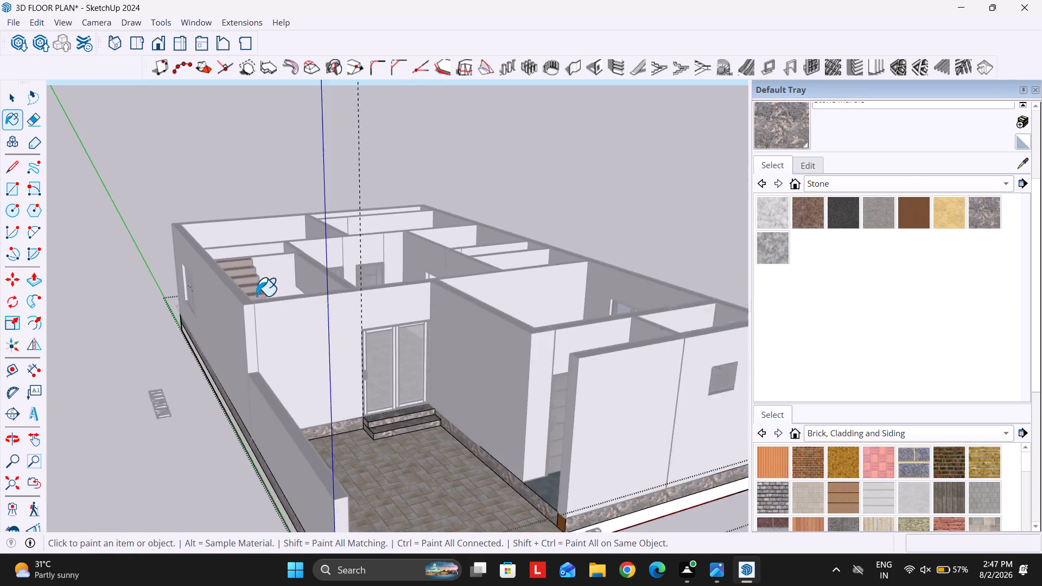
Paint the wooden plinth piece at the porch's front corner with the marble and erase the edge dividing it from the band.
key("space")
key("Escape")
scroll(394, 365, "down", 1)
scroll(509, 512, "up", 19)
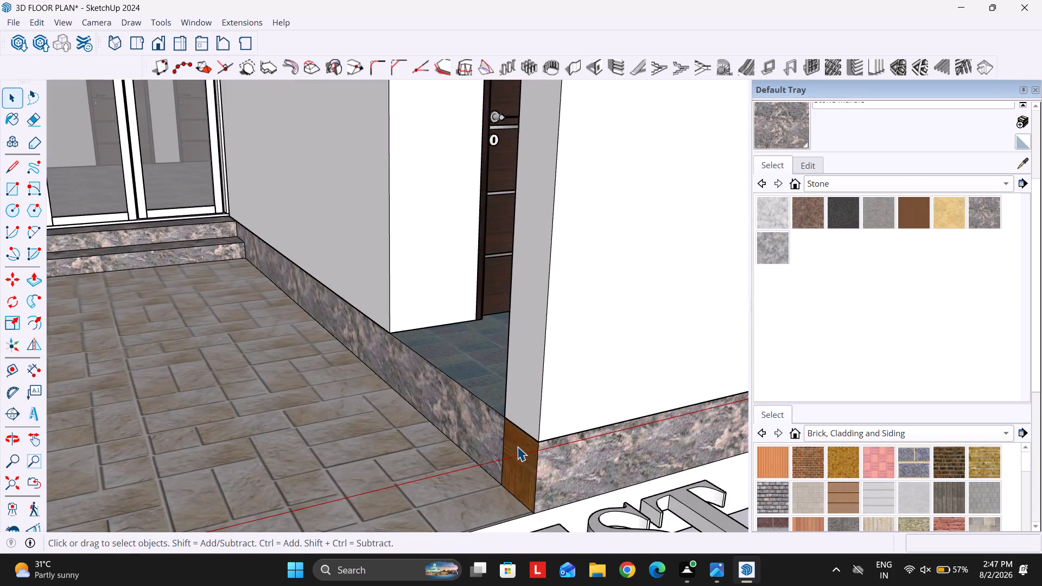
double_click(517, 446)
left_click(797, 124)
left_click(523, 462)
scroll(512, 455, "up", 4)
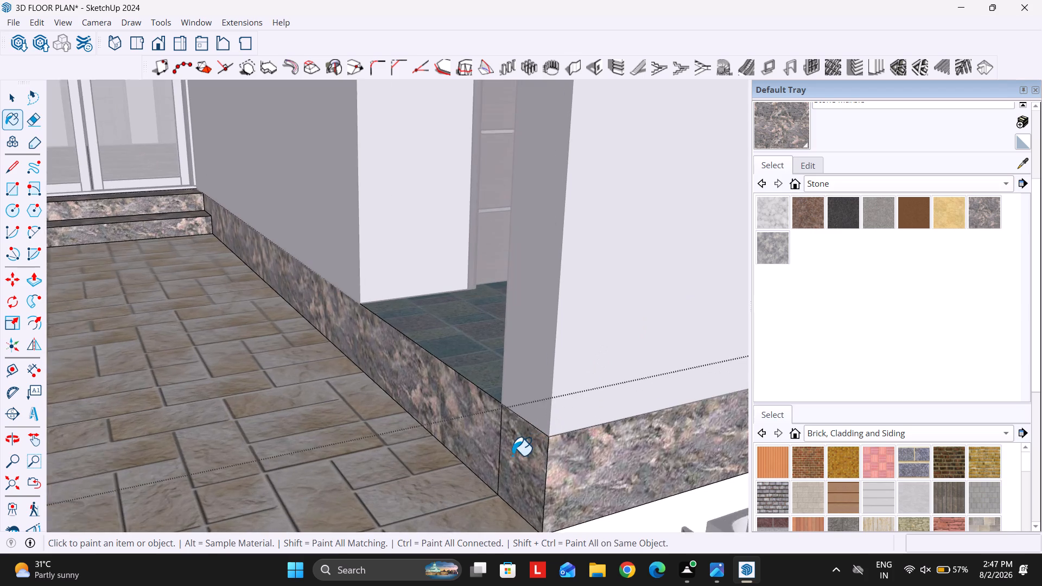
key("e")
left_click_drag(511, 455, 484, 447)
key("space")
scroll(455, 376, "down", 17)
key("Escape")
key("Escape")
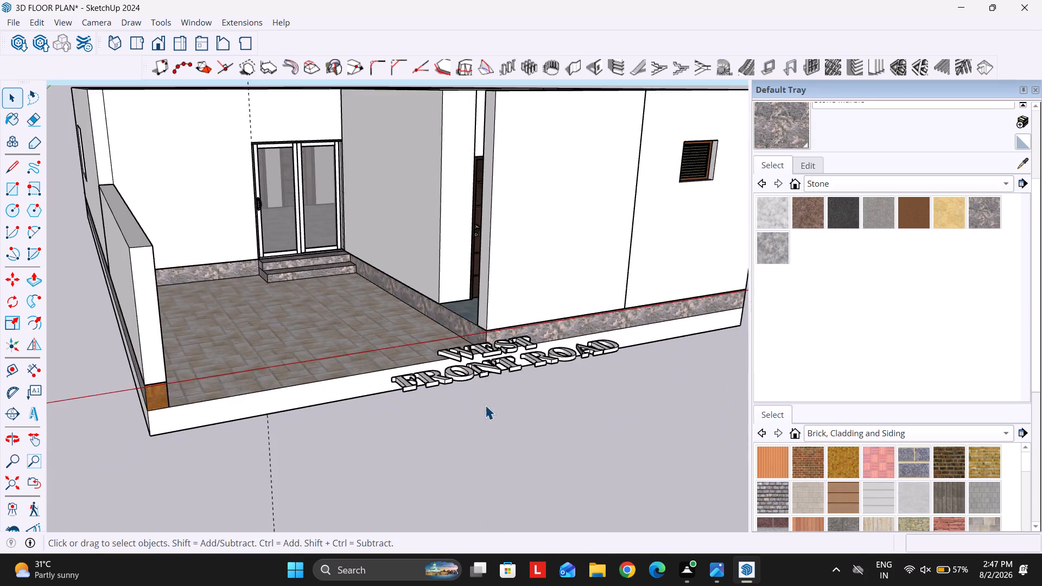
Lower the WEST FRONT ROAD text vertically to the level of the base slab's bottom corner.
scroll(485, 405, "down", 7)
middle_click_drag(479, 360, 471, 388)
scroll(482, 390, "up", 4)
left_click(472, 386)
scroll(462, 386, "up", 5)
middle_click_drag(440, 393, 551, 286)
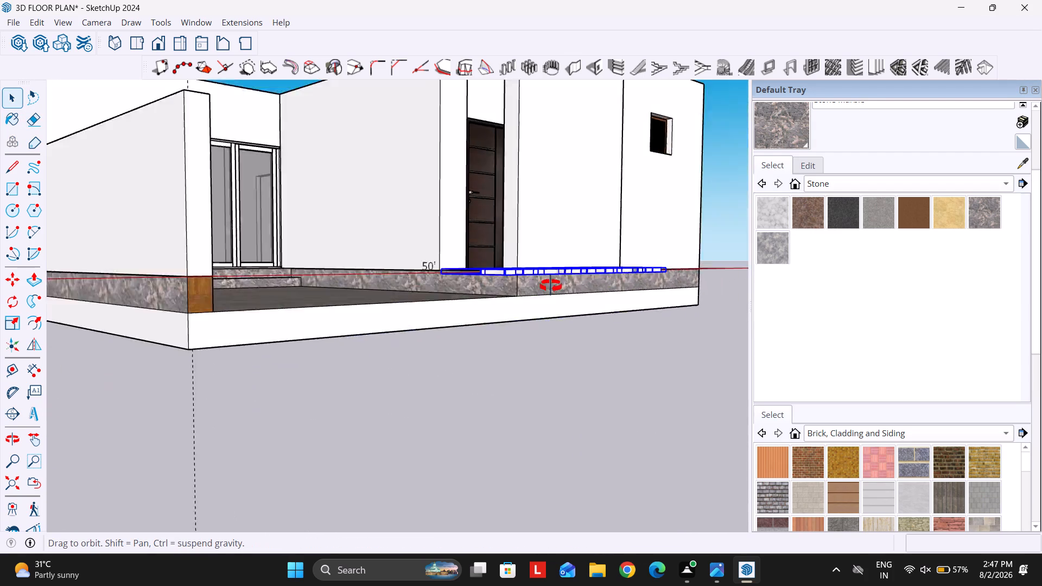
middle_click_drag(551, 286, 671, 298)
key("m")
left_click(570, 275)
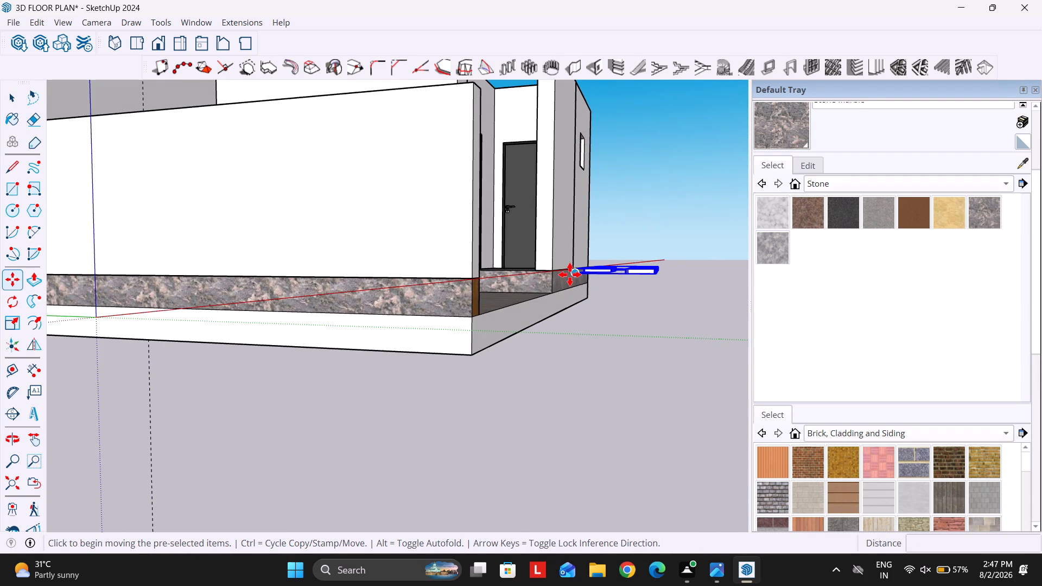
key("Up")
left_click(472, 355)
key("space")
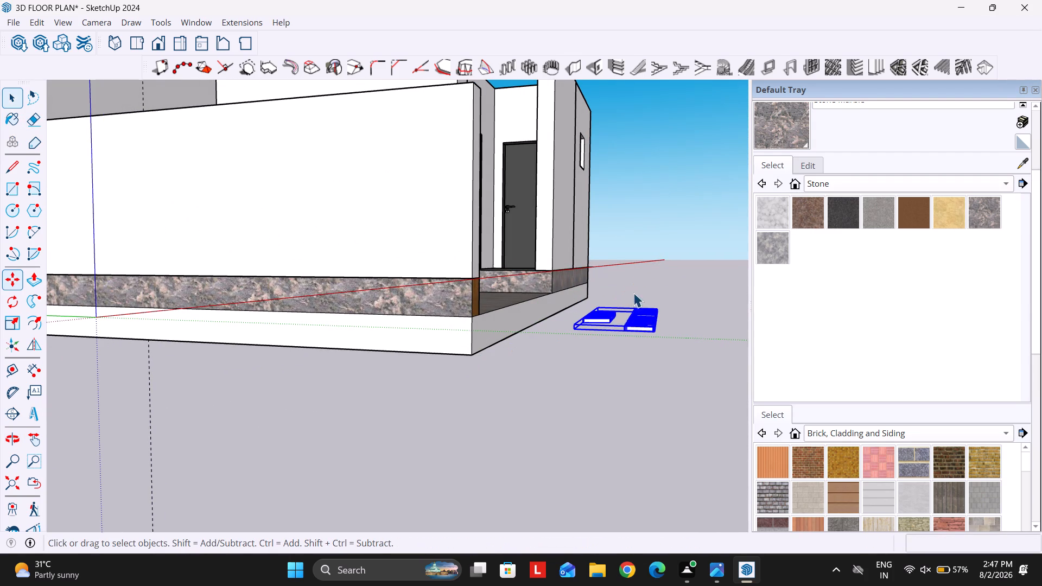
Move the WEST FRONT ROAD text about 2' 4 5/8" away from the house along the green axis.
key("m")
left_click(581, 336)
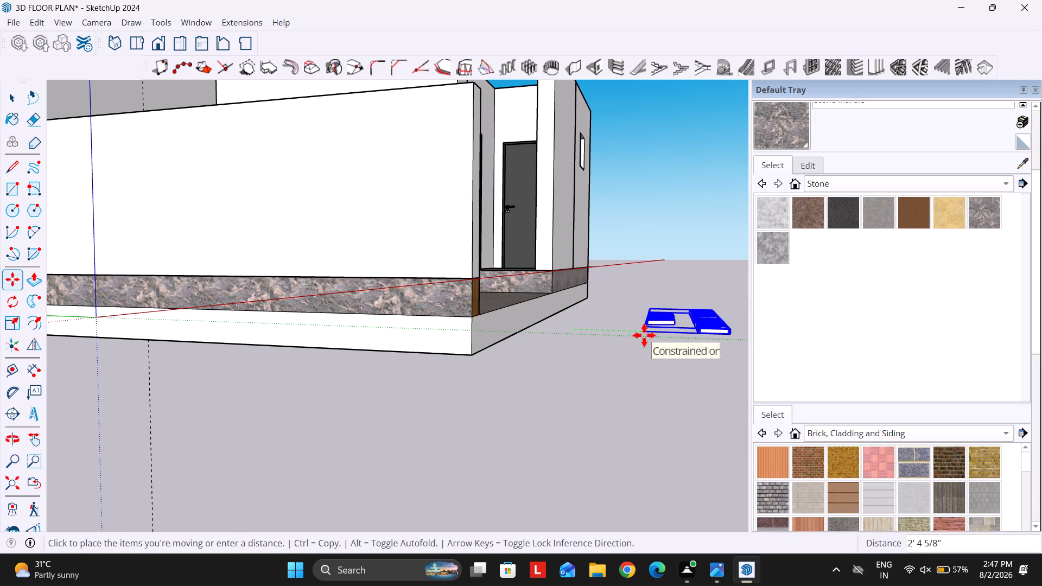
key("Left")
left_click(644, 335)
key("space")
Paint the wooden plinth piece at the end of the low porch wall with the grey-pink marble.
scroll(601, 314, "down", 6)
middle_click_drag(633, 308, 567, 347)
scroll(313, 377, "up", 3)
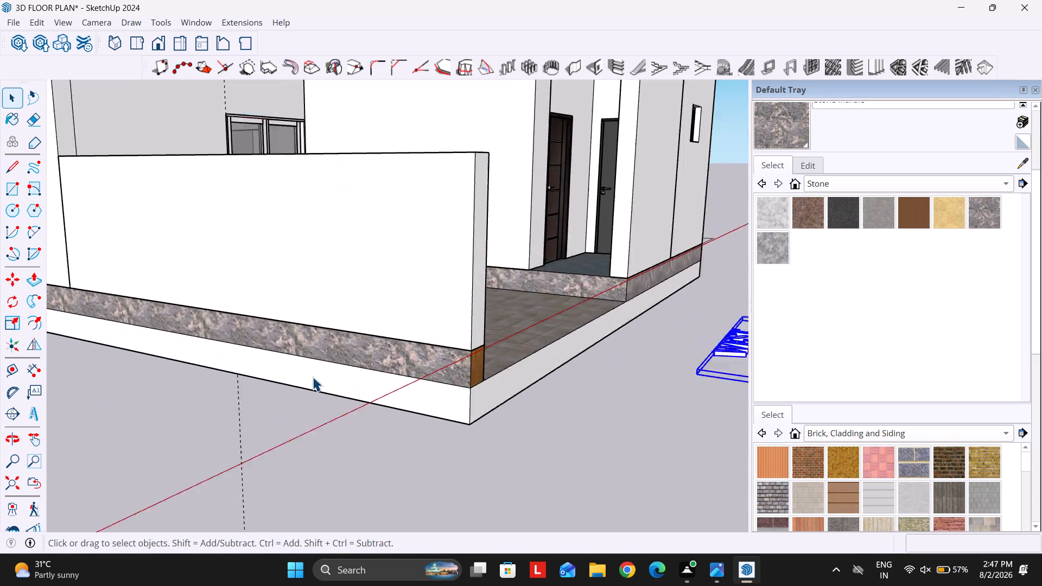
scroll(313, 377, "up", 8)
double_click(587, 349)
left_click(786, 116)
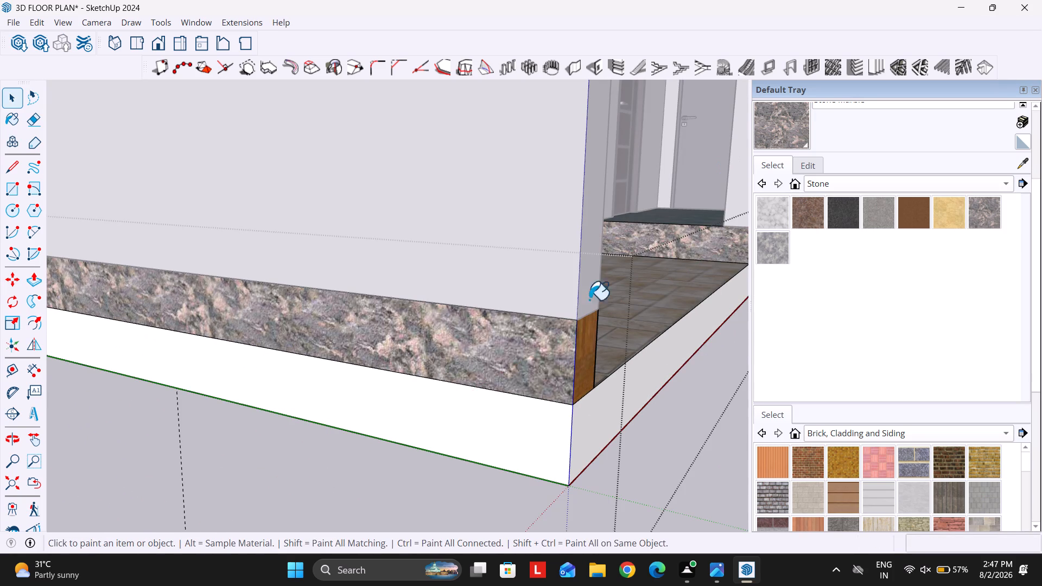
left_click(595, 341)
key("space")
left_click(779, 133)
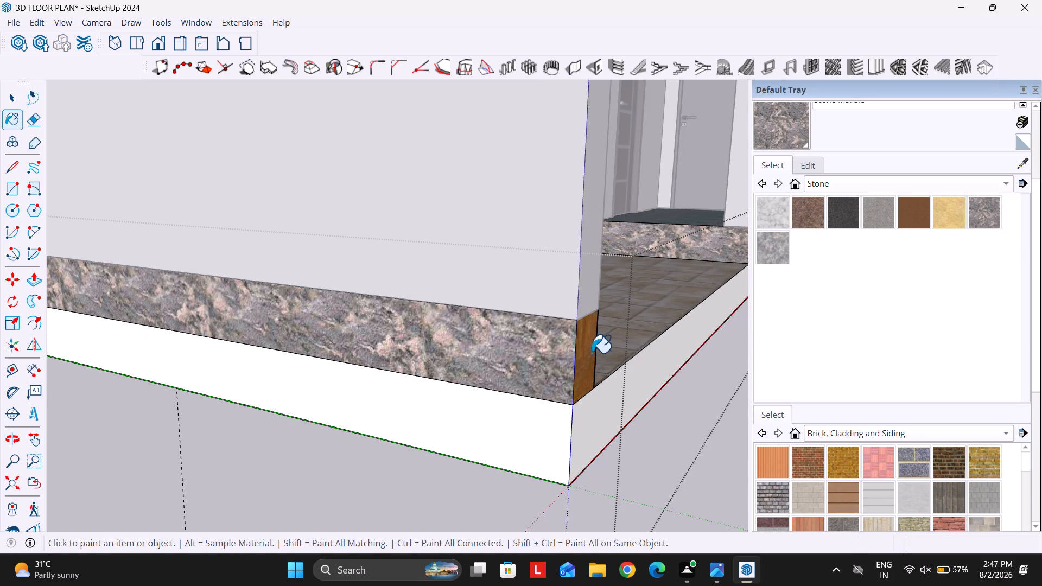
left_click(592, 353)
key("space")
middle_click_drag(623, 331, 532, 349)
scroll(496, 328, "down", 3)
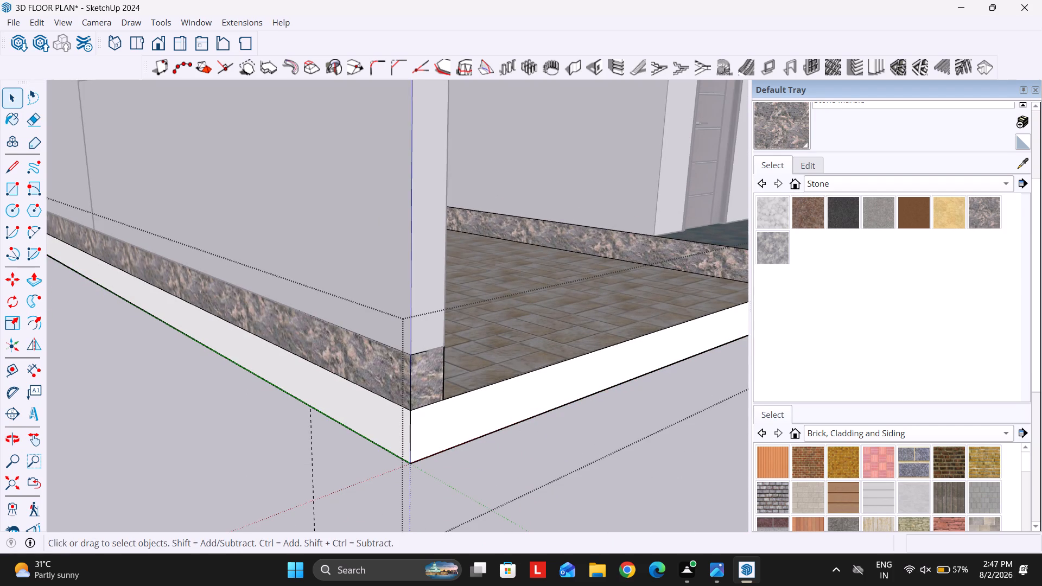
Sample the porch floor tile and paint the base slab's white front and adjoining long side faces with it.
left_click(1017, 162)
left_click(615, 286)
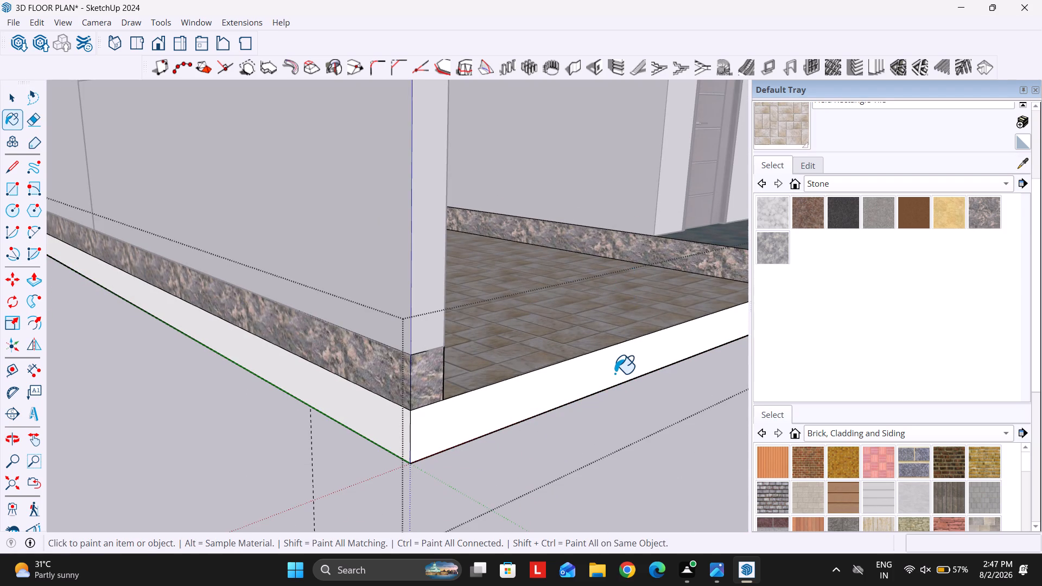
left_click(606, 372)
left_click(385, 421)
scroll(133, 359, "down", 5)
scroll(566, 300, "down", 1)
Paint the wooden band along the inner foot of the low porch wall with the porch floor tile.
middle_click_drag(531, 313, 212, 423)
key("Escape")
key("space")
scroll(522, 259, "down", 6)
scroll(285, 262, "up", 6)
left_click(763, 136)
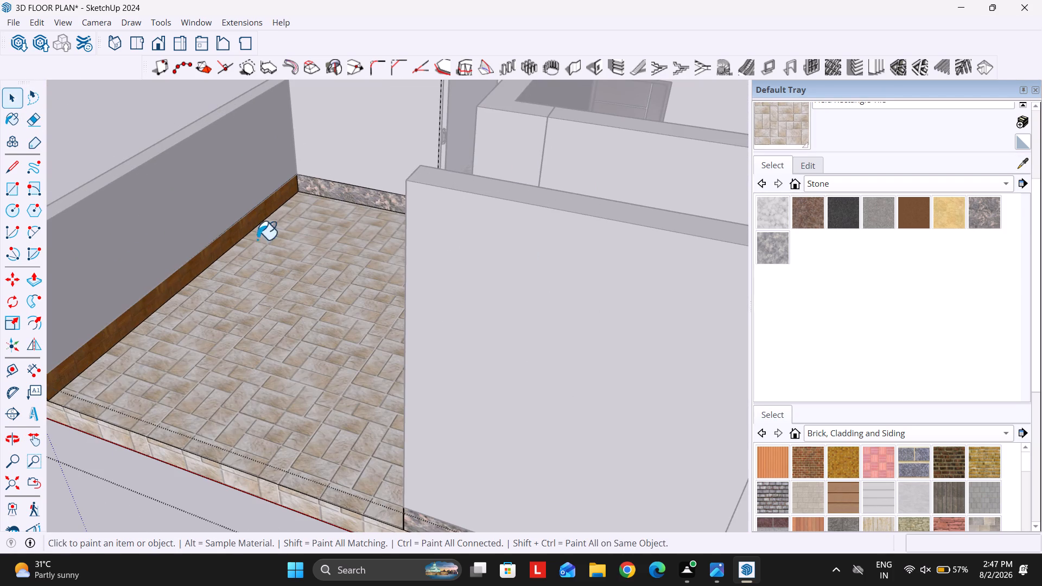
scroll(212, 248, "up", 4)
left_click(224, 259)
key("Escape")
scroll(476, 218, "down", 8)
key("Escape")
scroll(359, 201, "up", 4)
key("space")
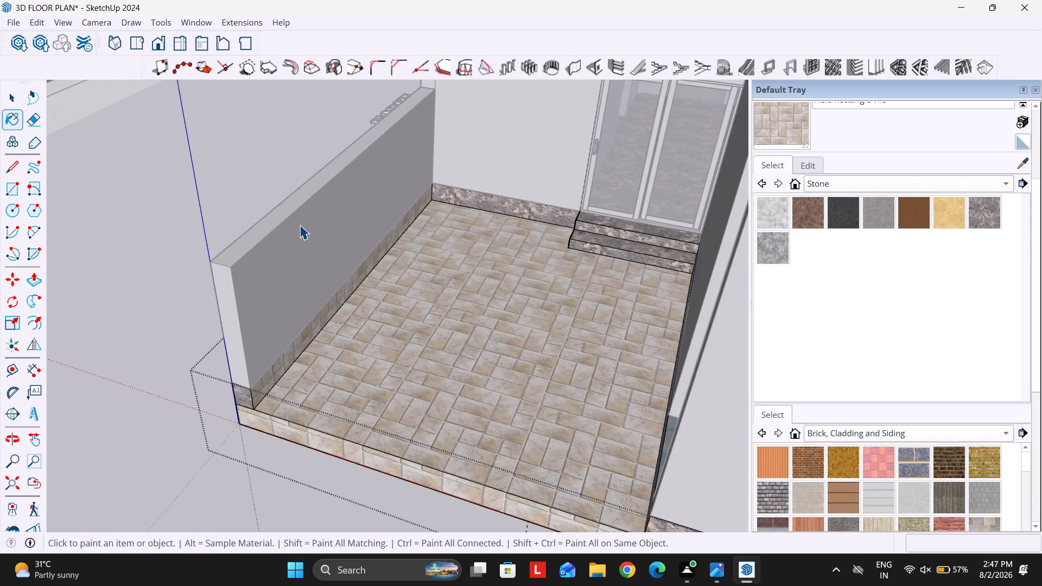
Paint the inner, top, end and outer faces of the low porch wall with the dark teal from the Colors materials.
double_click(300, 225)
scroll(286, 228, "up", 4)
left_click(868, 180)
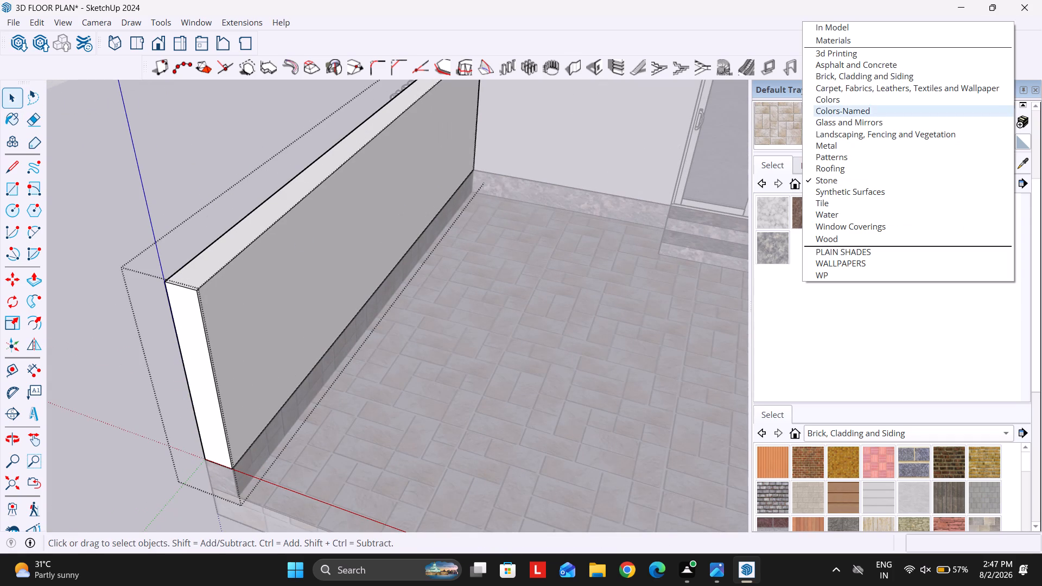
left_click(842, 100)
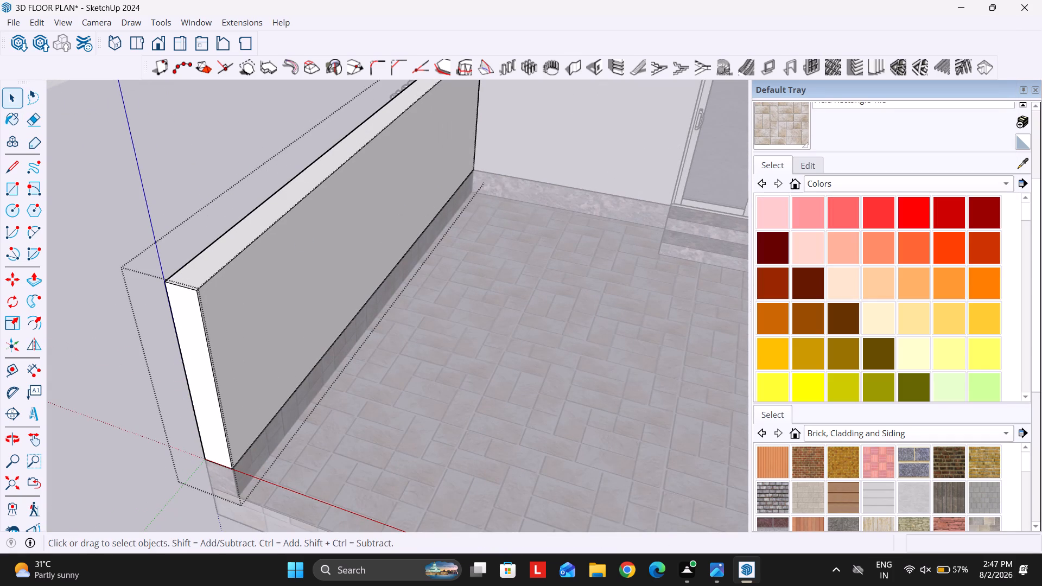
scroll(904, 307, "down", 7)
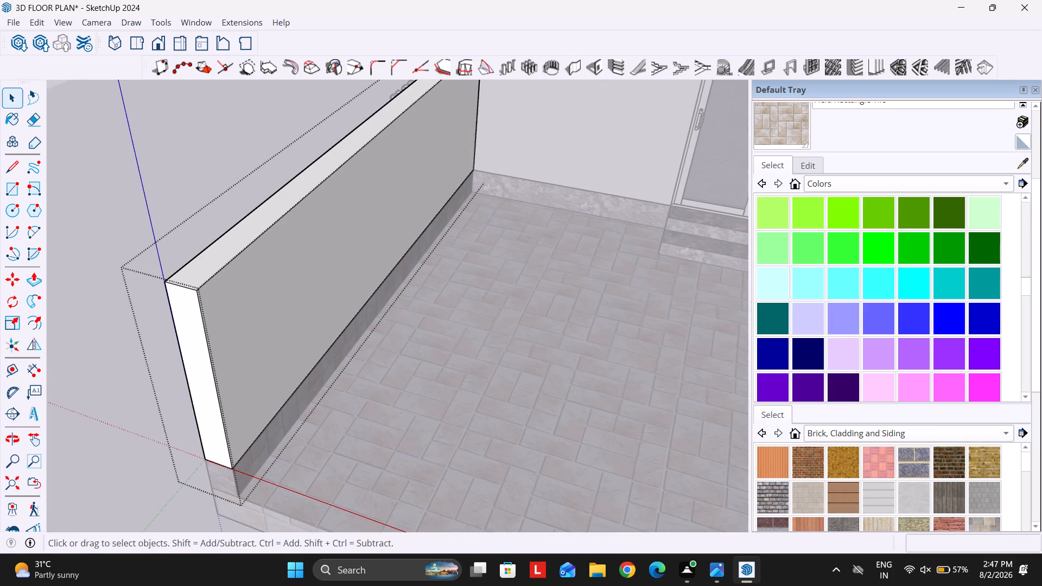
left_click(989, 279)
left_click(321, 265)
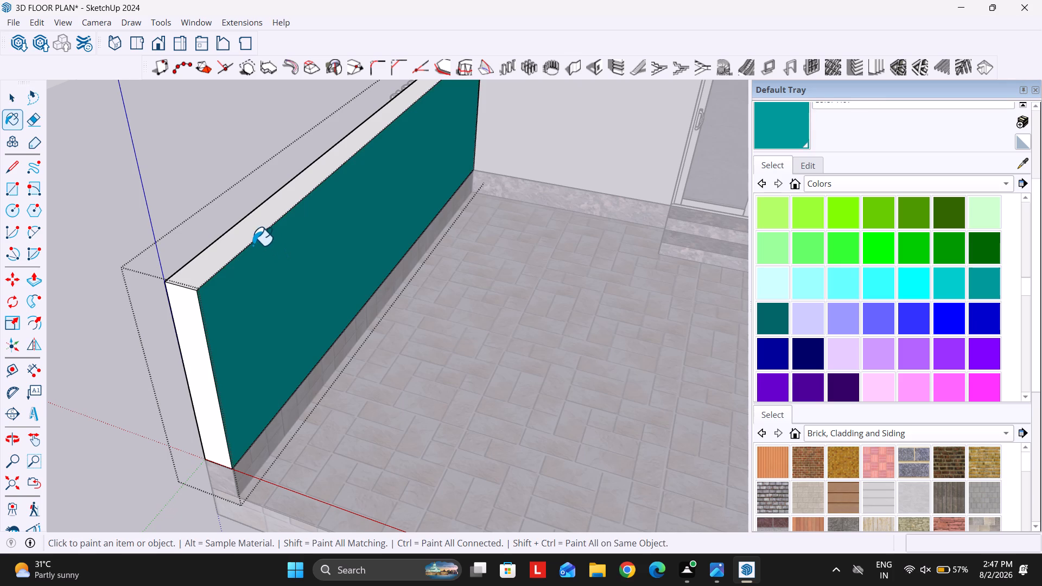
left_click(240, 241)
left_click(211, 316)
left_click(187, 321)
middle_click_drag(183, 322, 444, 268)
left_click(392, 273)
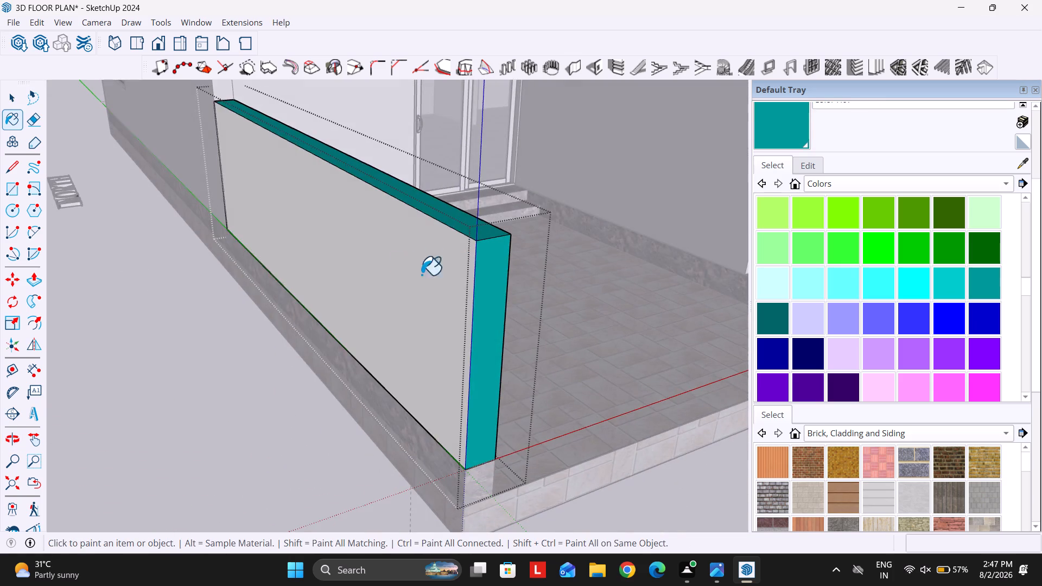
scroll(435, 278, "down", 8)
key("space")
scroll(491, 268, "down", 6)
key("Escape")
Delete the vertical guide line inside the floor group near the sliding door.
left_click(517, 210)
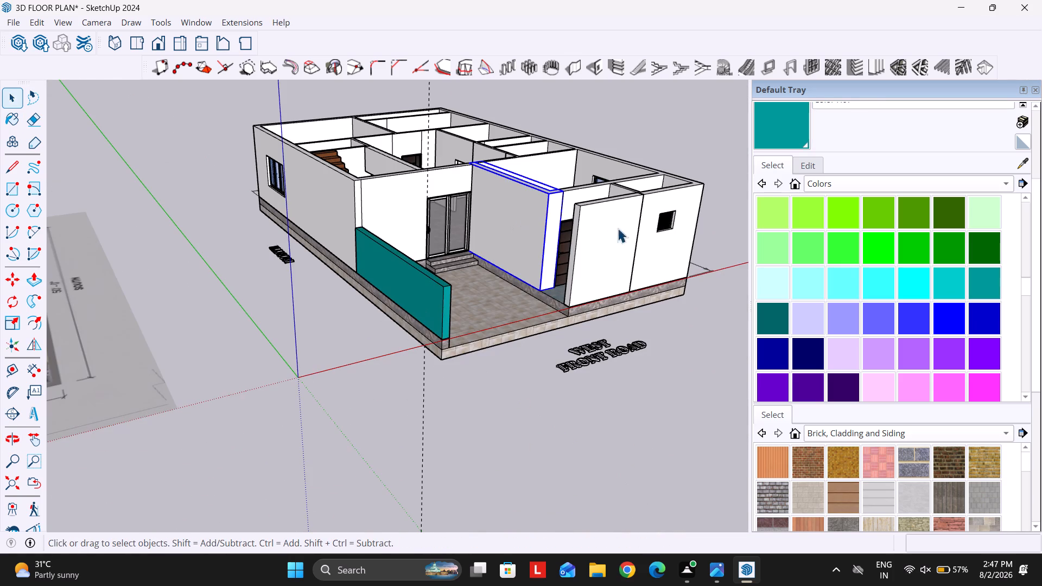
scroll(937, 208, "up", 3)
left_click_drag(459, 91, 394, 87)
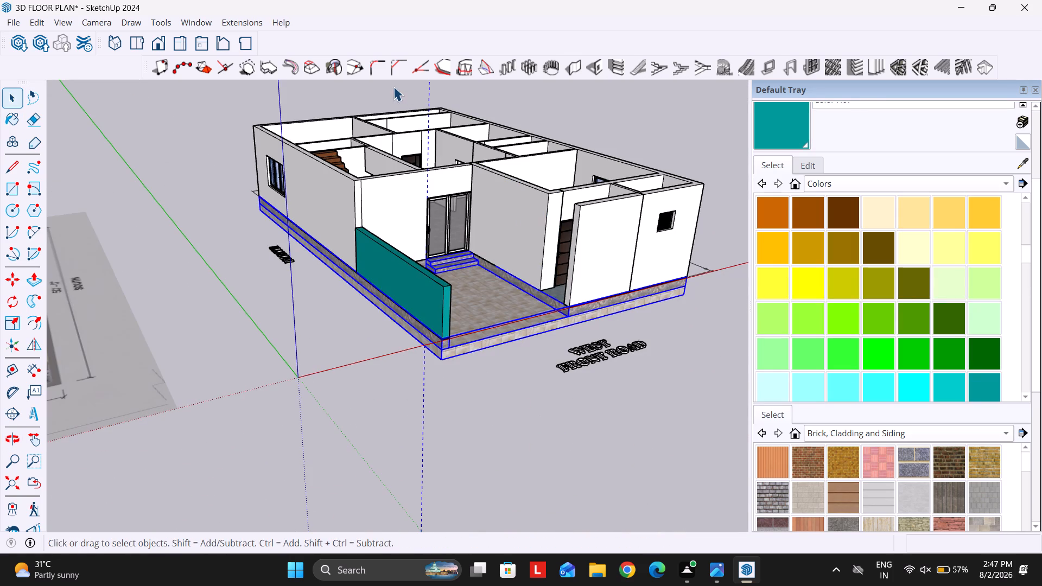
double_click(463, 263)
left_click_drag(451, 90, 351, 81)
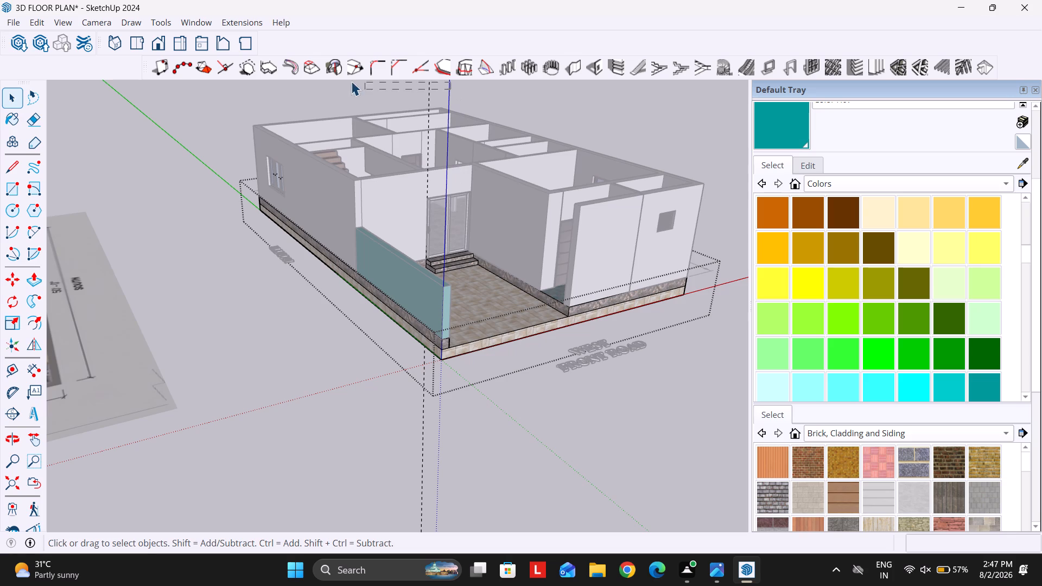
left_click_drag(351, 81, 346, 80)
key("Delete")
left_click(634, 132)
key("Escape")
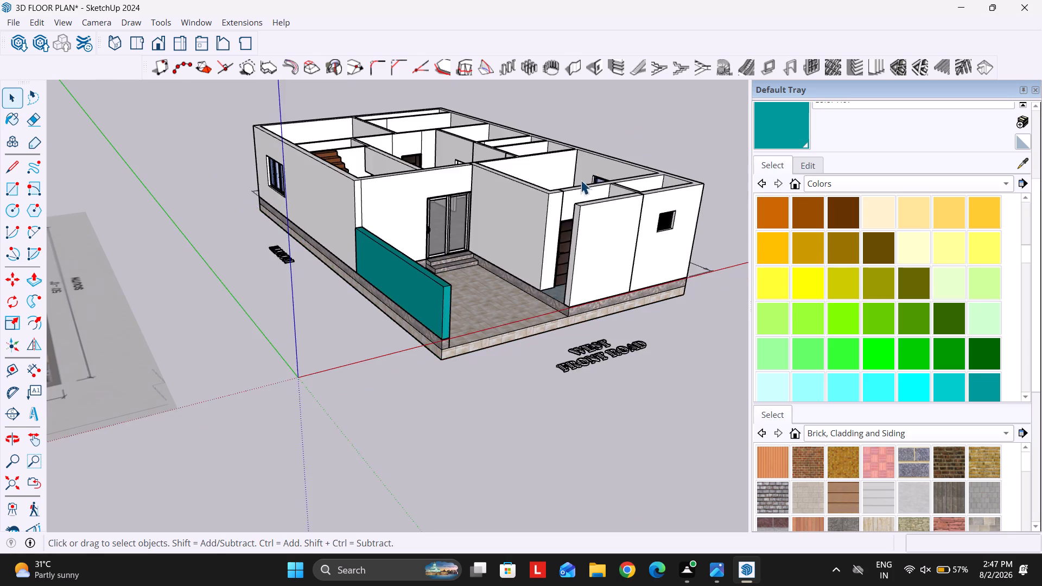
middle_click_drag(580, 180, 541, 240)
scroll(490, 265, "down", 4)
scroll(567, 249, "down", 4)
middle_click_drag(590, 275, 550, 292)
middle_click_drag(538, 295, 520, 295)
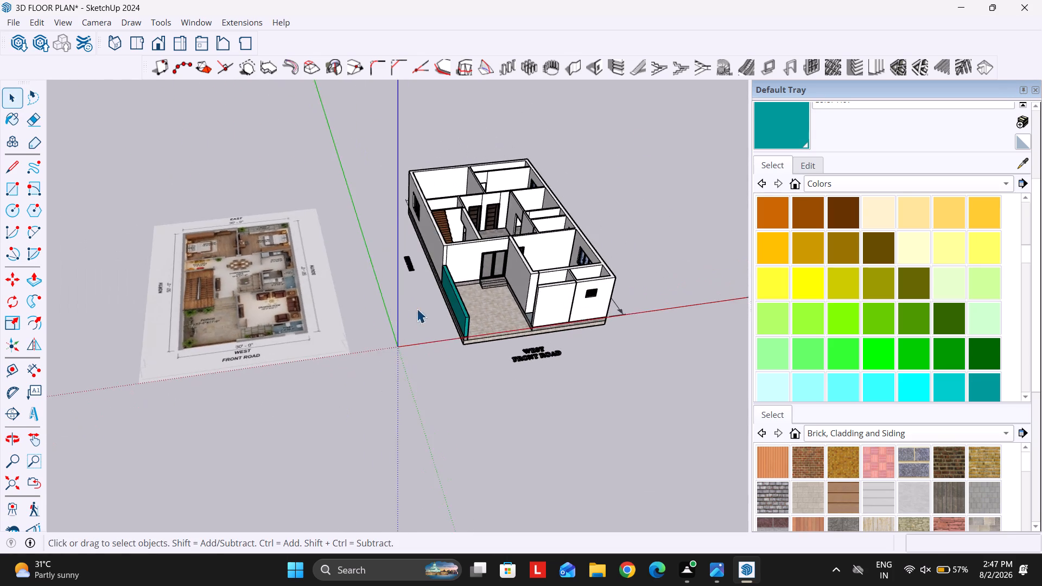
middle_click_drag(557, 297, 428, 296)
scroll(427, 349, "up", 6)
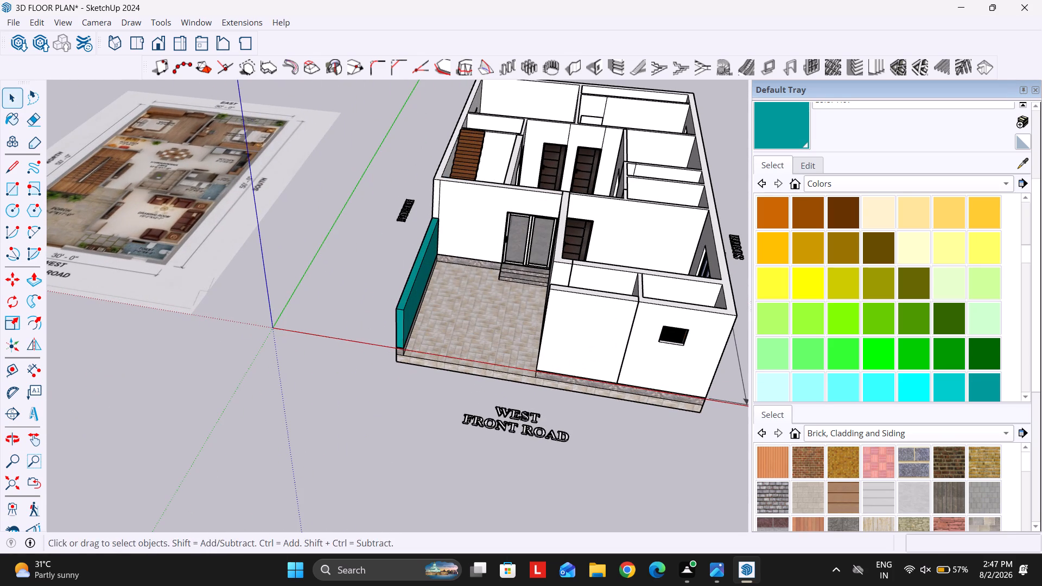
Search the 3D Warehouse models for "car".
left_click(24, 48)
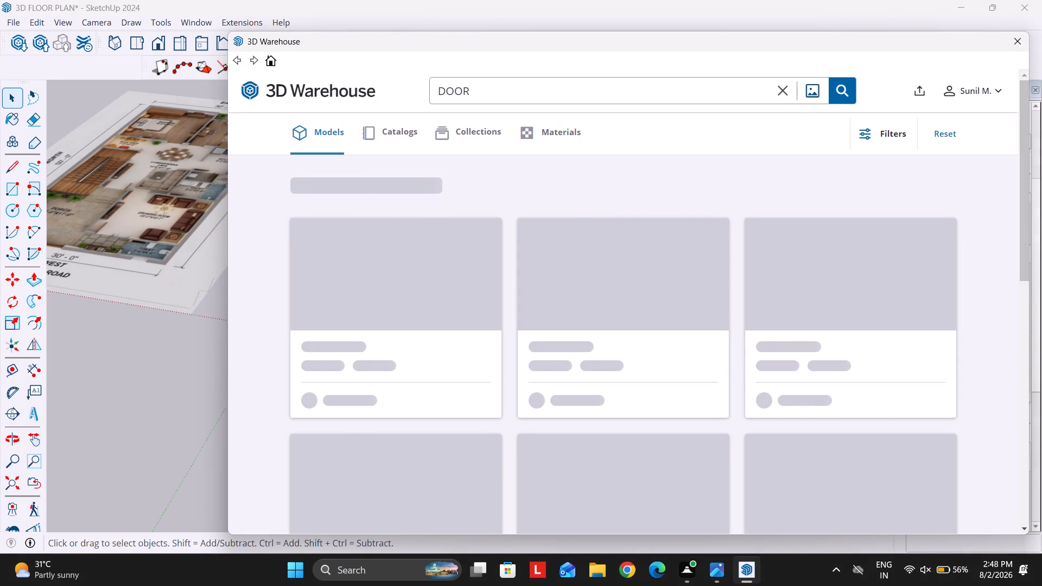
left_click_drag(476, 93, 396, 87)
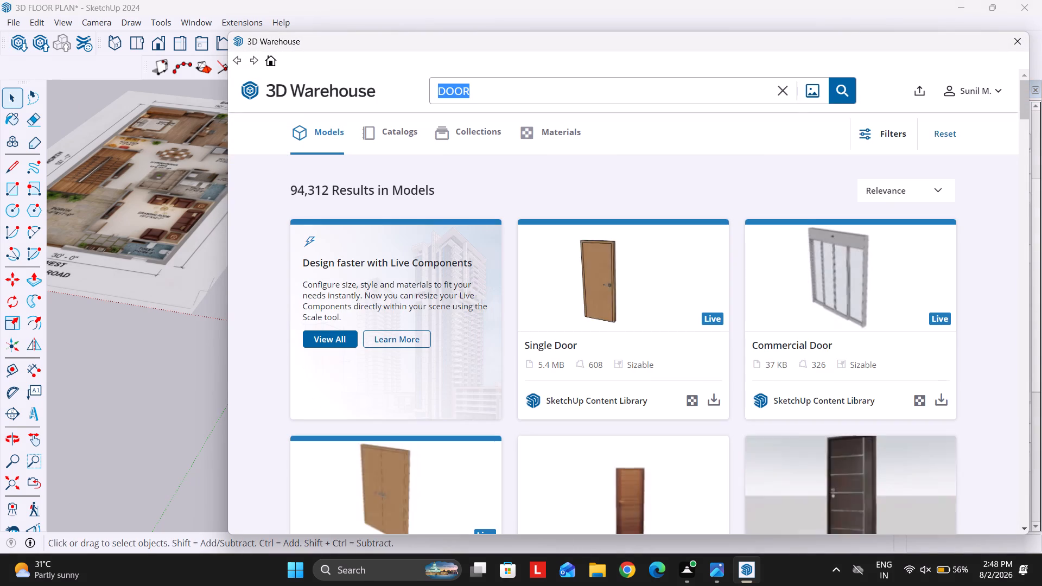
type("car")
key("Return")
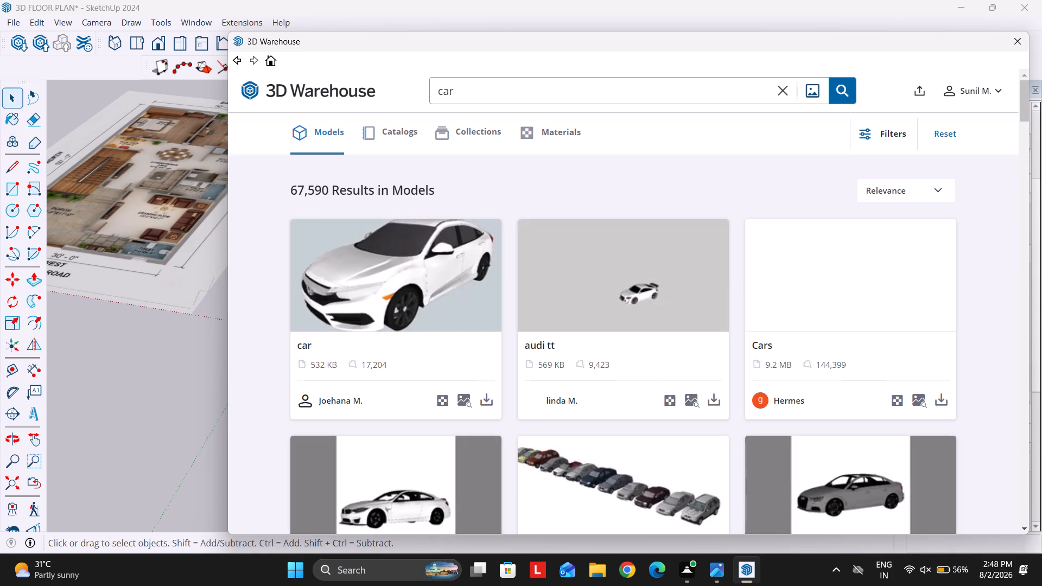
Browse the car models and try to download the grey Fomalhaut Amalia Mk III 4DFS GT3.
scroll(627, 298, "down", 4)
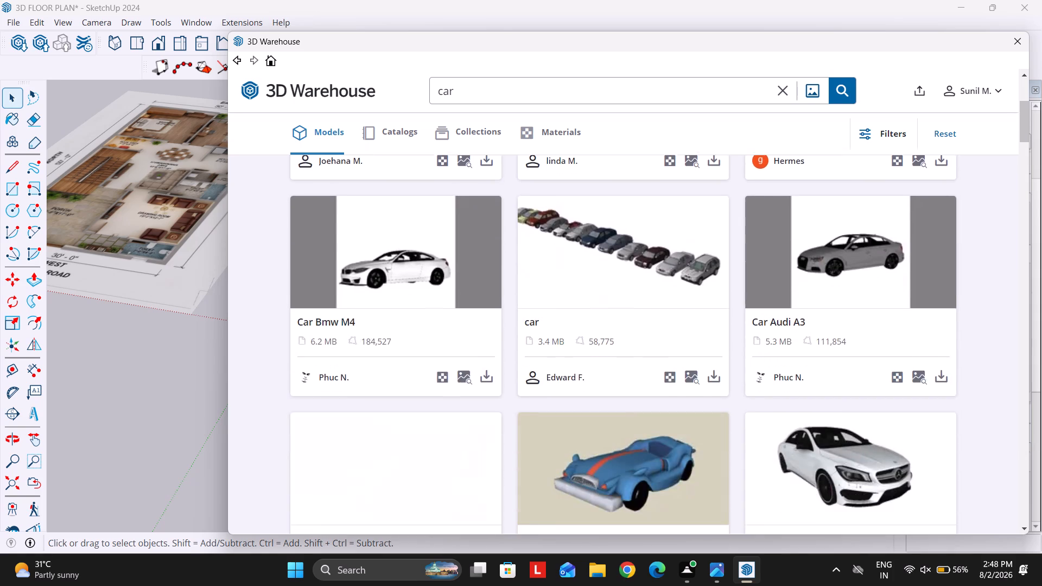
scroll(613, 302, "down", 7)
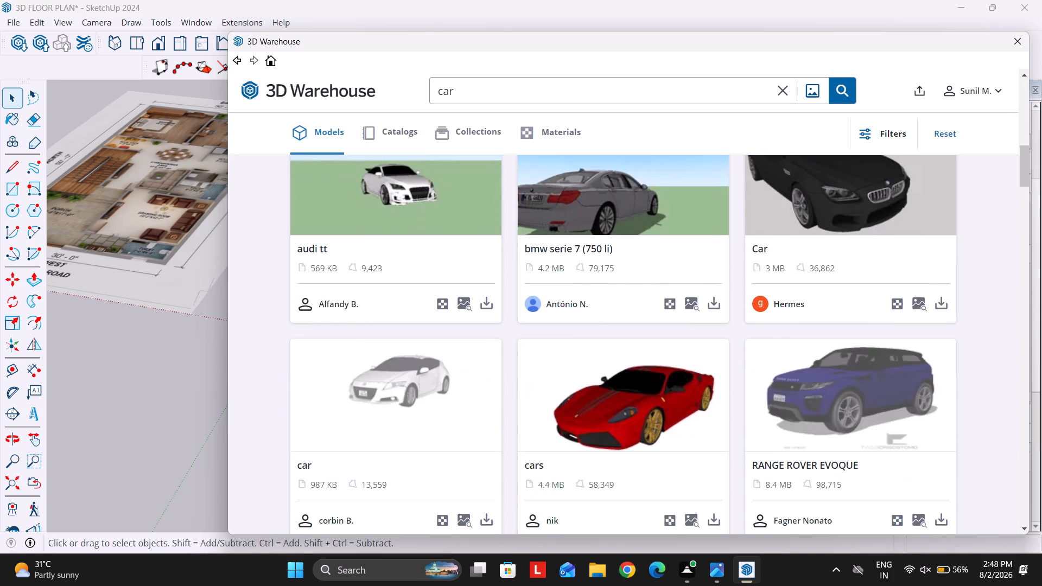
scroll(503, 325, "down", 3)
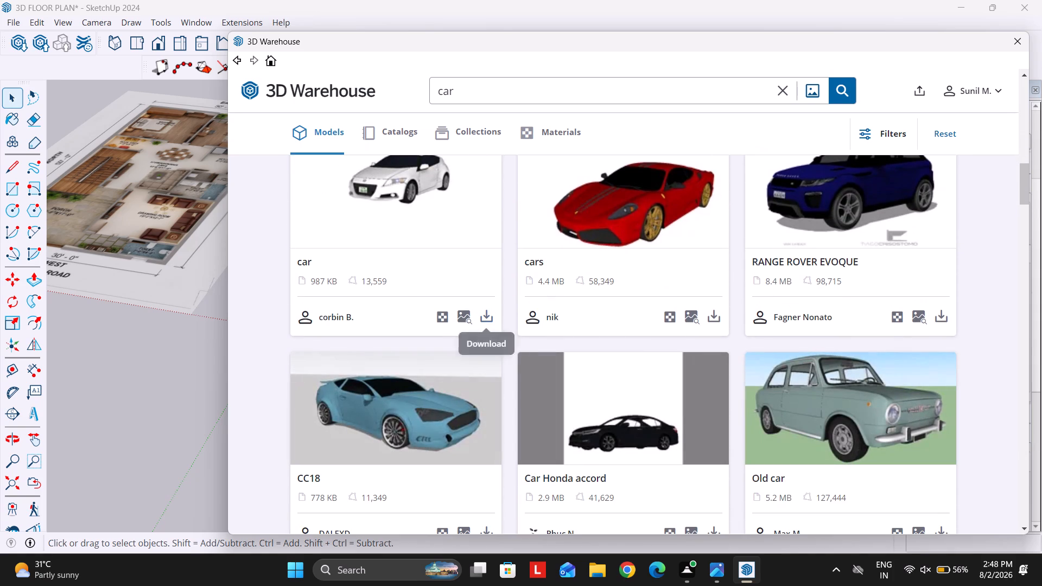
scroll(758, 231, "up", 1)
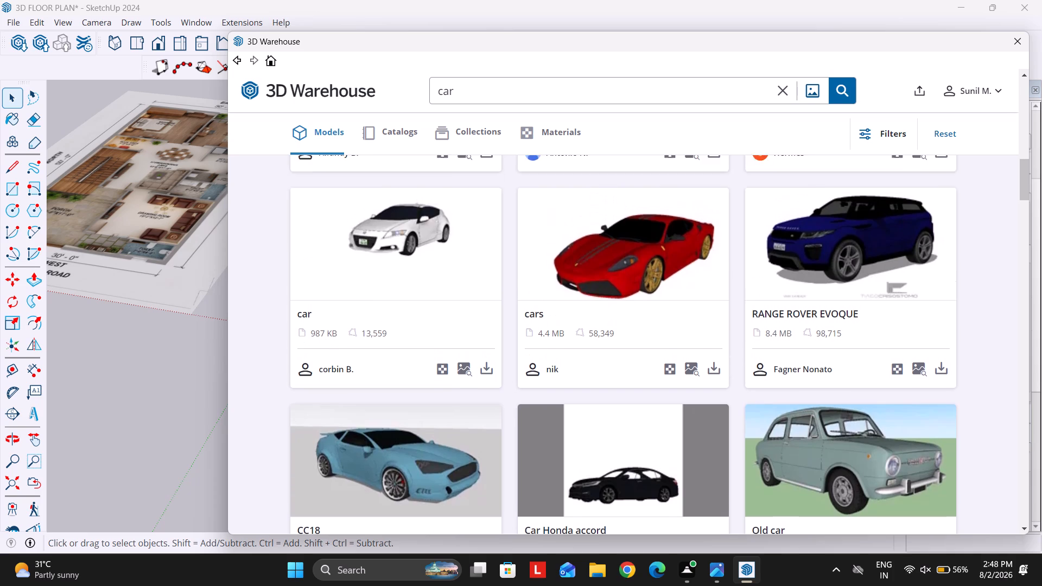
scroll(758, 231, "down", 5)
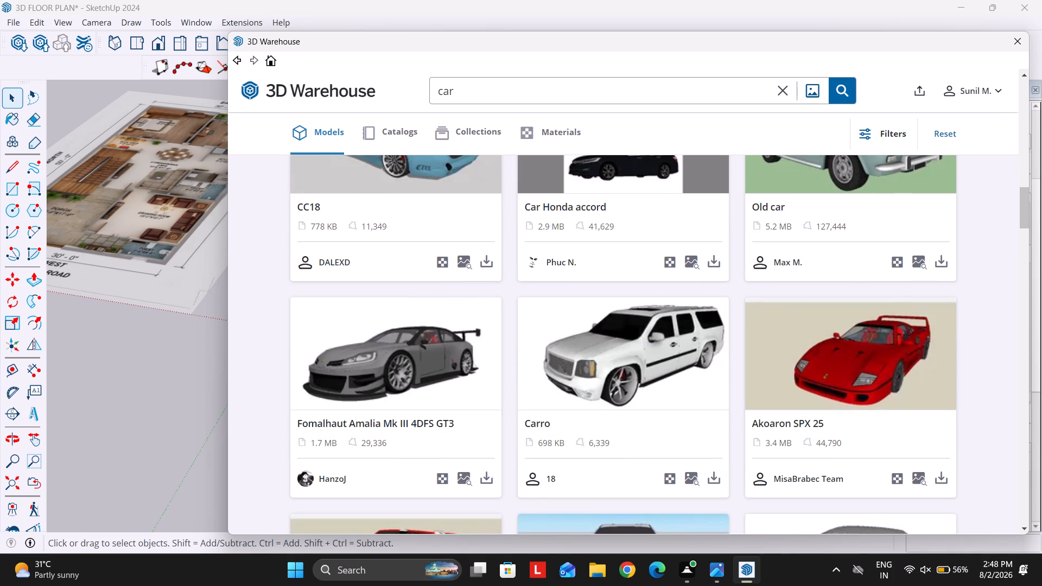
left_click(484, 478)
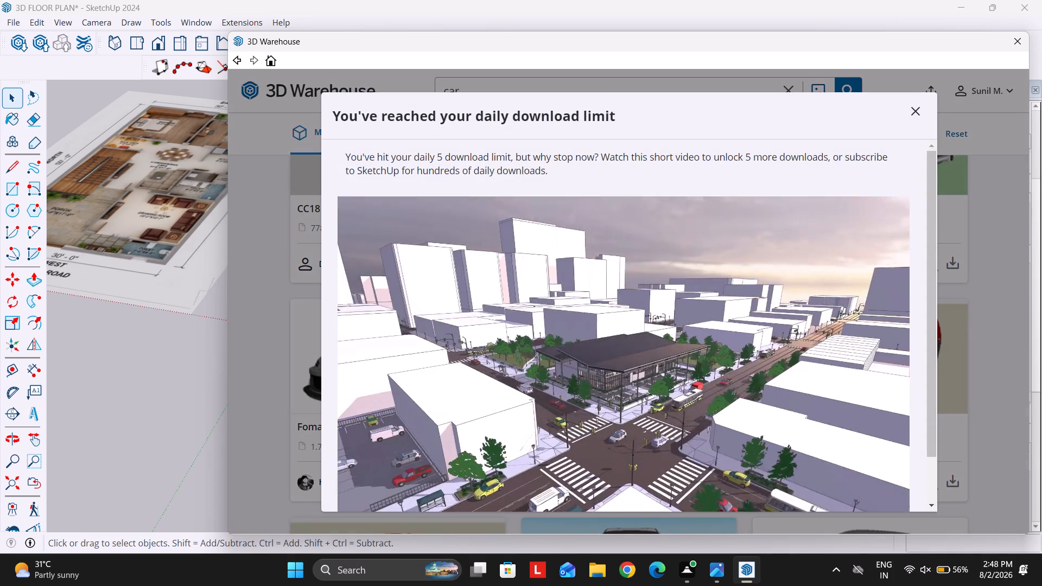
scroll(758, 362, "down", 4)
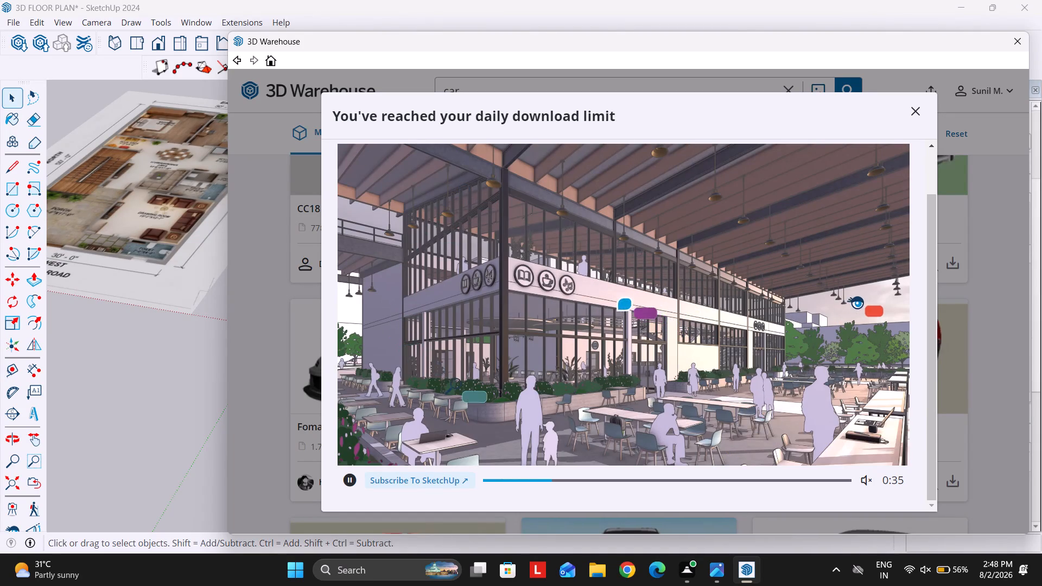
scroll(785, 360, "down", 3)
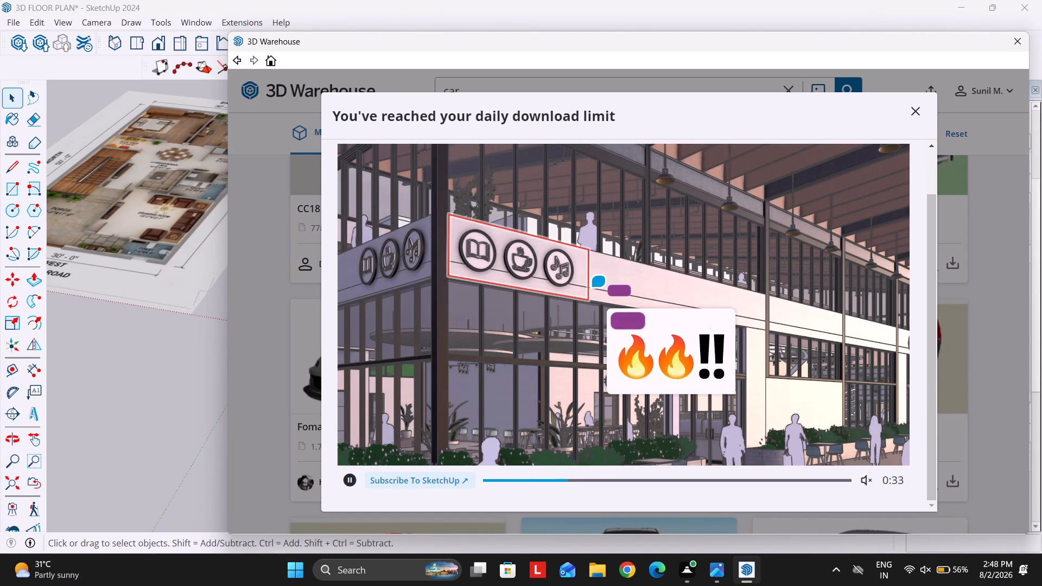
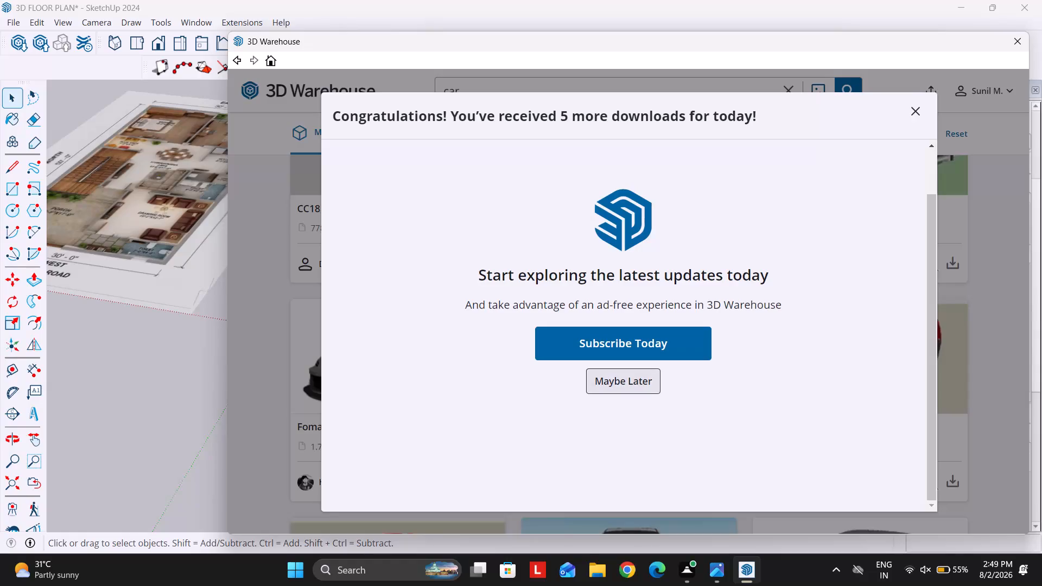
Dismiss the subscription offer and download the grey Fomalhaut Amalia Mk III 4DFS GT3 car directly into the floor plan model.
left_click(620, 385)
scroll(533, 333, "down", 2)
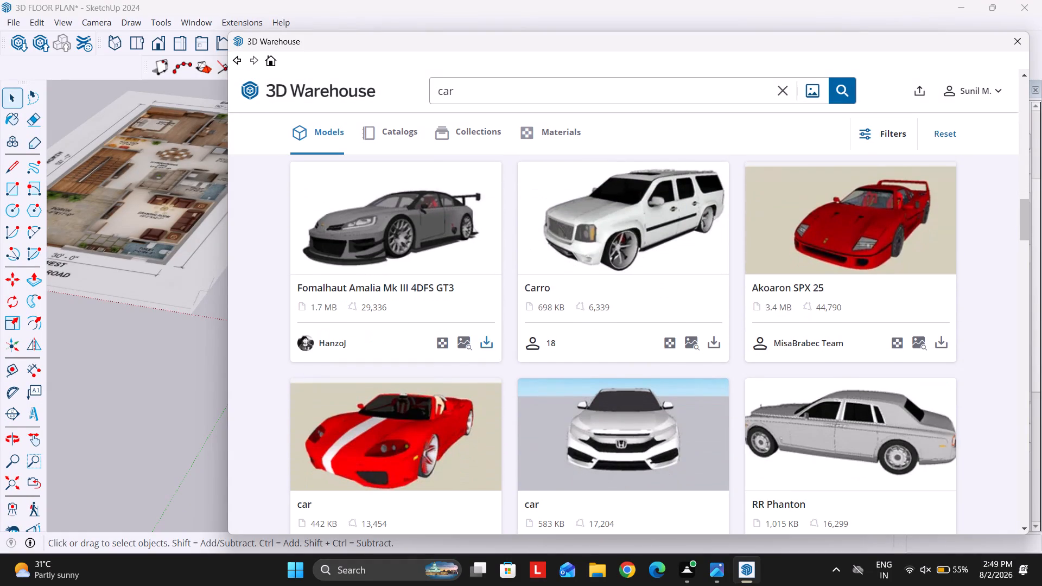
left_click(486, 346)
left_click(571, 298)
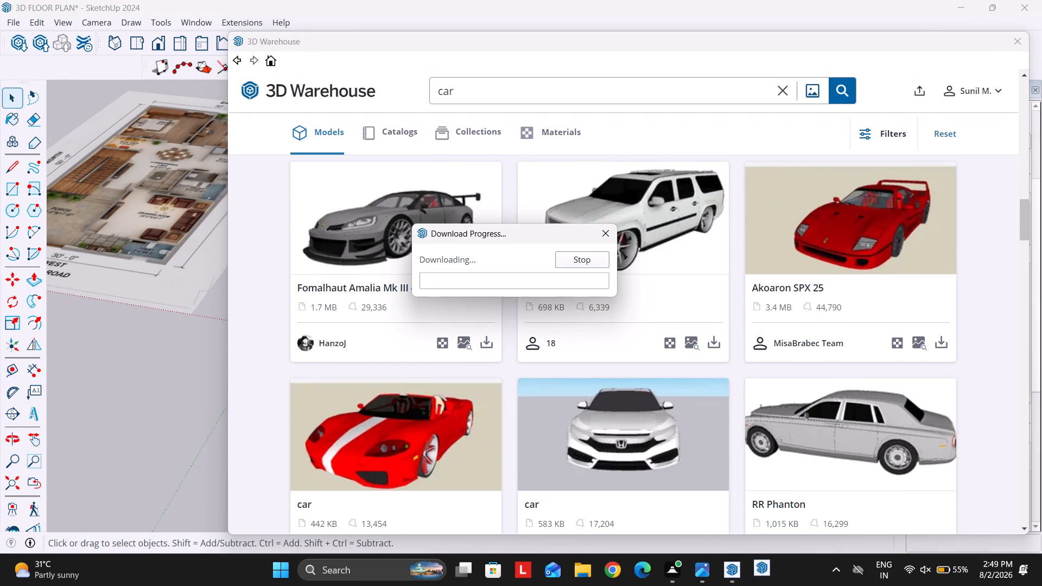
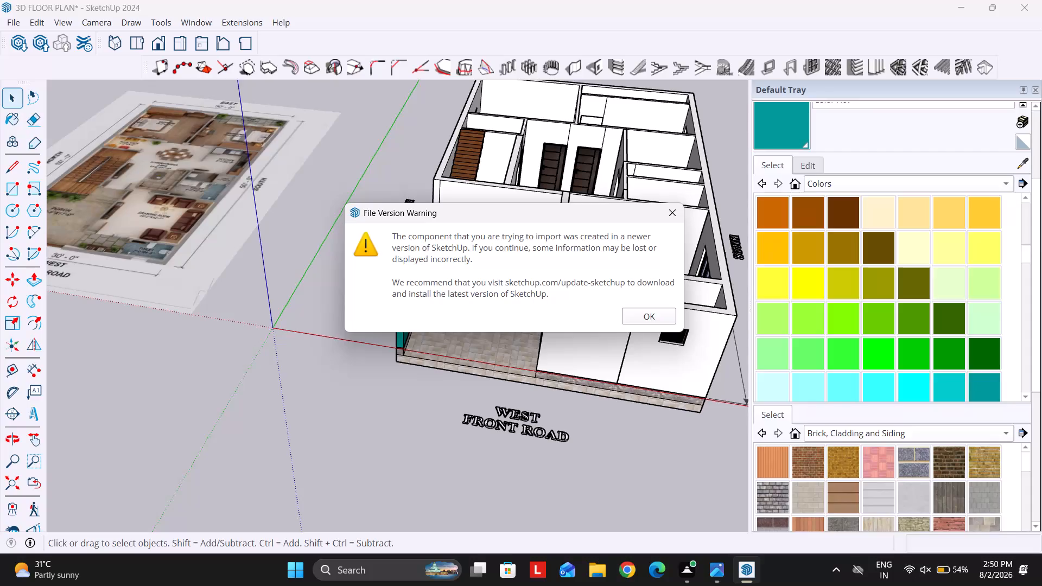
Accept the file version notice and place the downloaded car component on open ground beside the house.
left_click(644, 309)
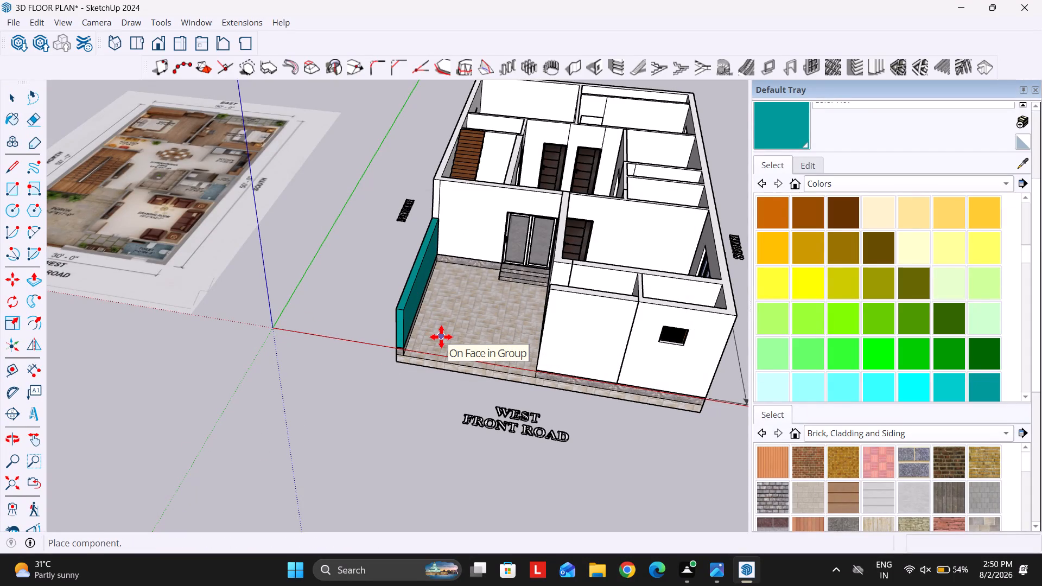
scroll(312, 274, "down", 11)
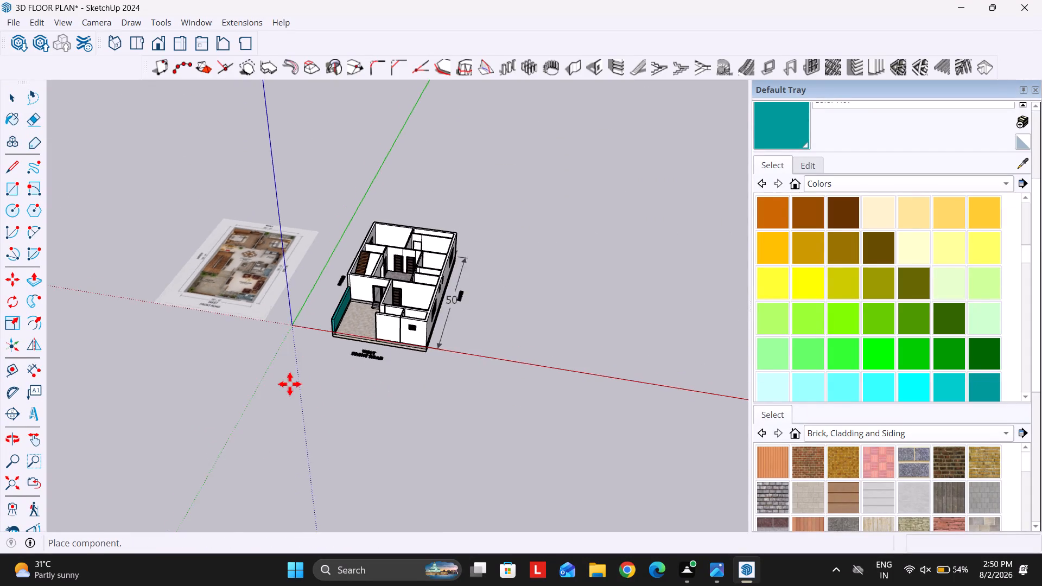
scroll(290, 384, "down", 8)
left_click(490, 355)
scroll(392, 333, "down", 16)
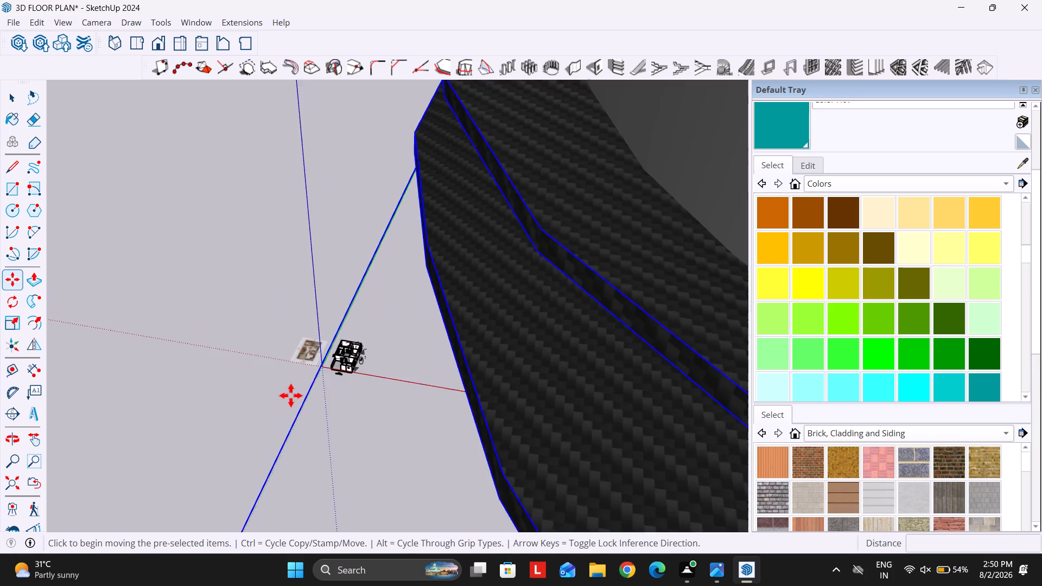
scroll(291, 396, "down", 20)
scroll(291, 396, "down", 8)
key("space")
middle_click_drag(347, 380, 569, 327)
scroll(498, 352, "down", 7)
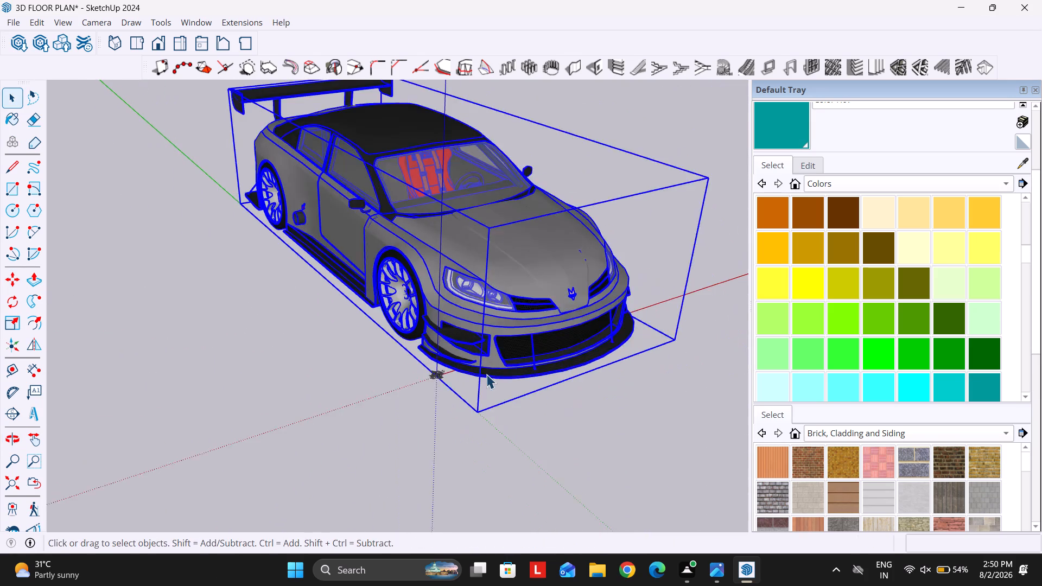
Scale the oversized car down uniformly from its upper rear corner.
scroll(486, 374, "down", 3)
key("s")
left_click(400, 135)
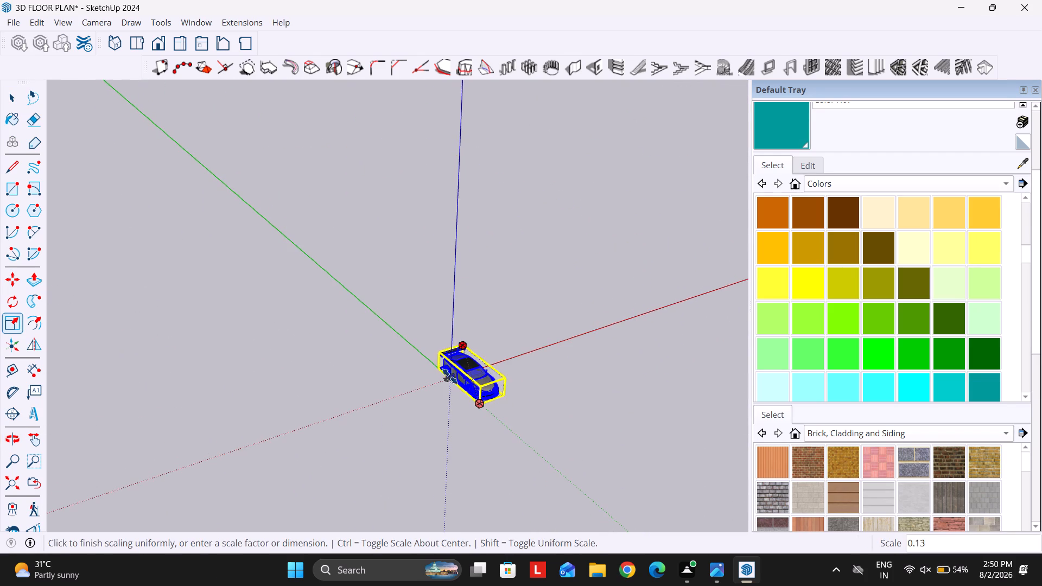
left_click(504, 460)
scroll(494, 456, "up", 15)
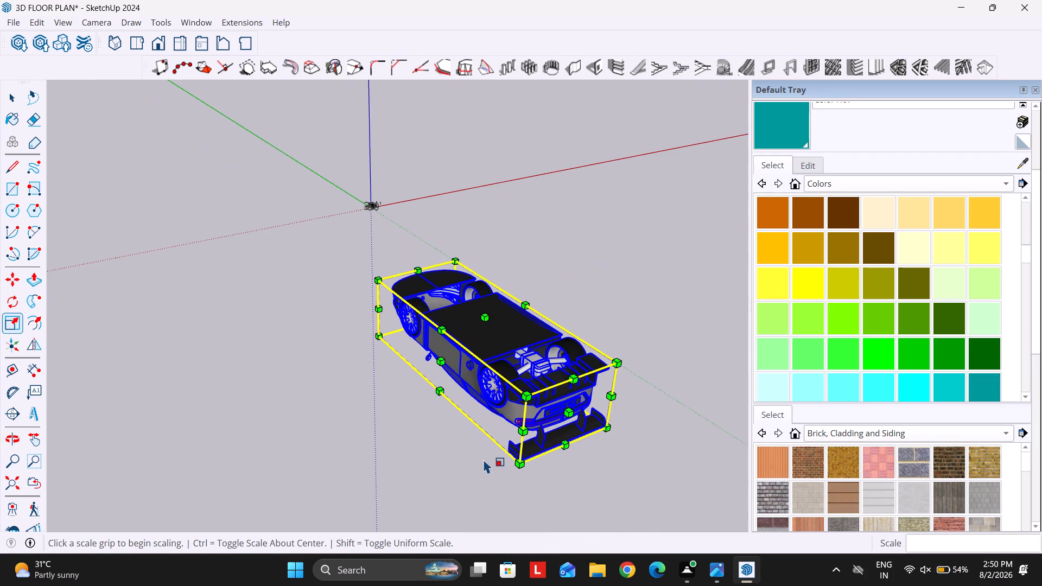
Flip the car about its horizontal plane to turn it right side up.
left_click(33, 348)
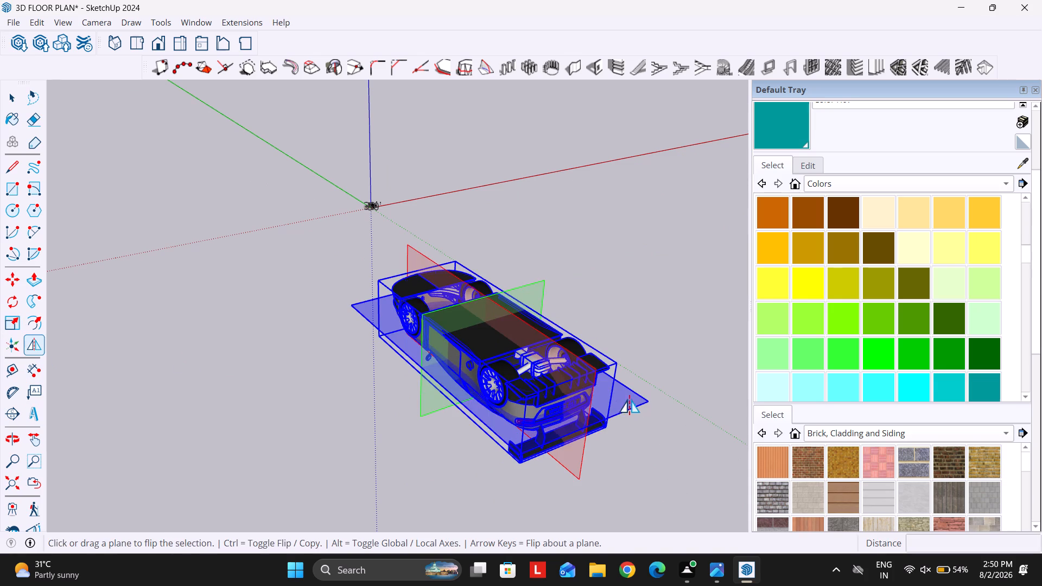
left_click(625, 402)
key("space")
Scale the car down uniformly again from its upper front corner.
scroll(562, 368, "up", 5)
key("s")
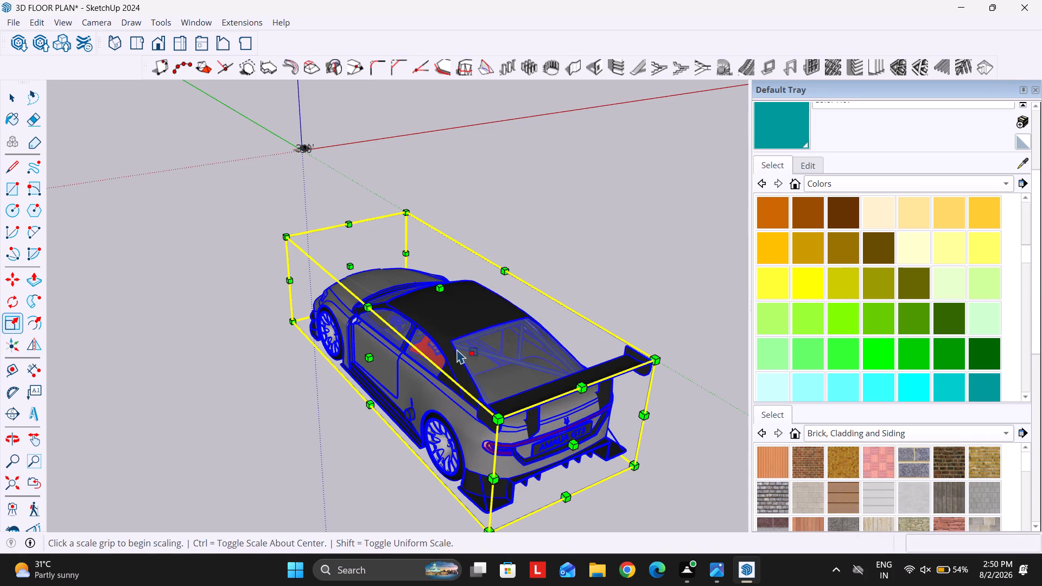
left_click(405, 217)
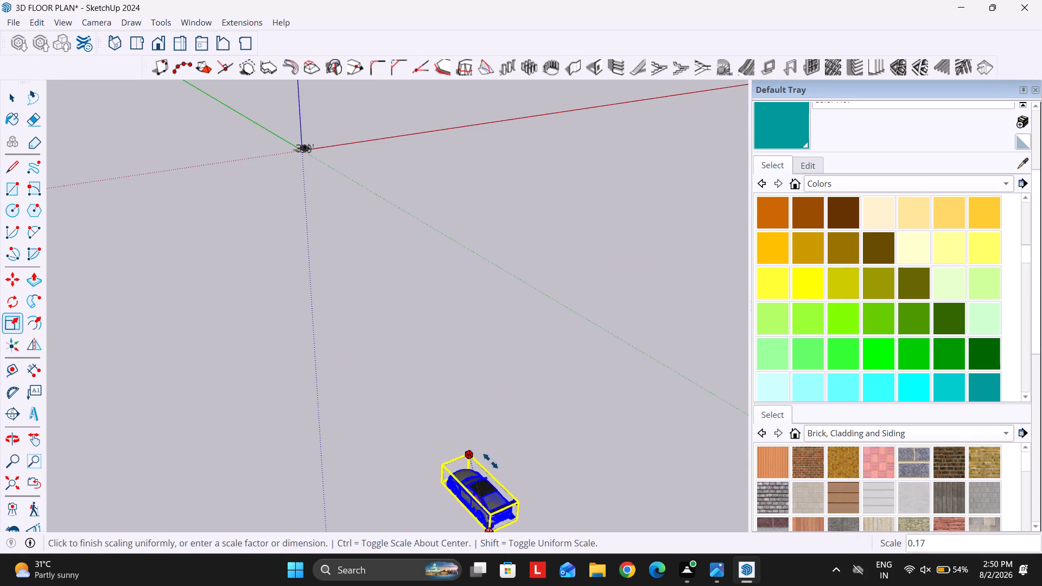
left_click(493, 480)
scroll(469, 357, "down", 6)
scroll(487, 530, "up", 5)
Move the car by its lower rear corner to the porch's front corner beside the teal wall.
key("m")
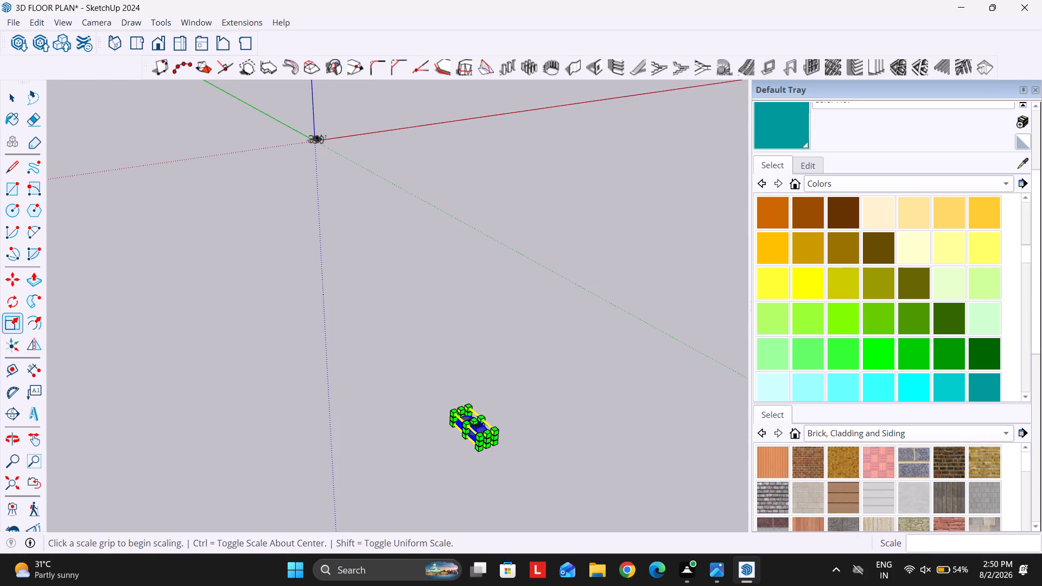
scroll(483, 455, "up", 12)
key("m")
scroll(473, 447, "up", 2)
left_click(472, 436)
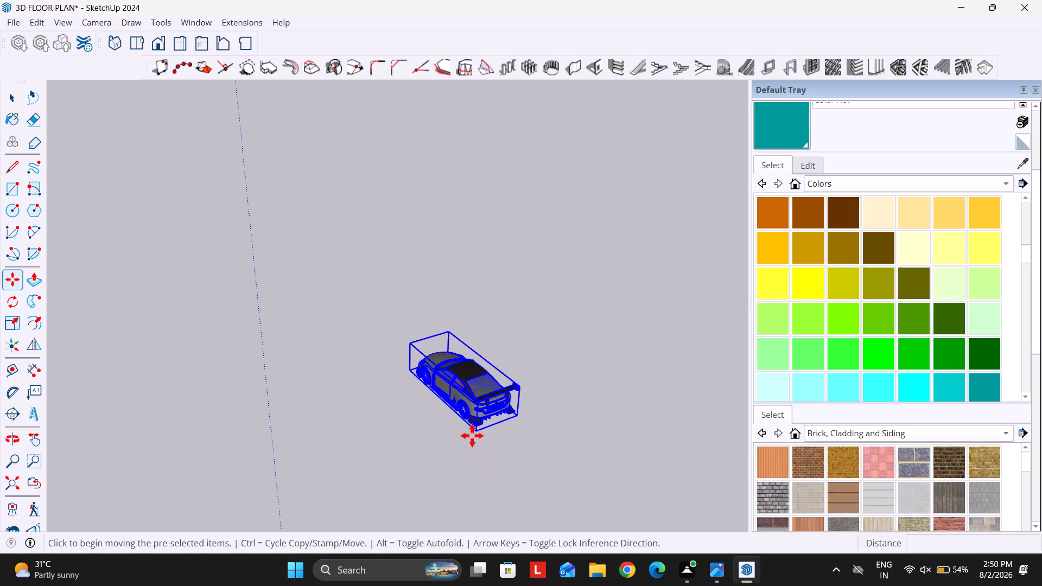
scroll(608, 419, "down", 20)
scroll(390, 170, "up", 13)
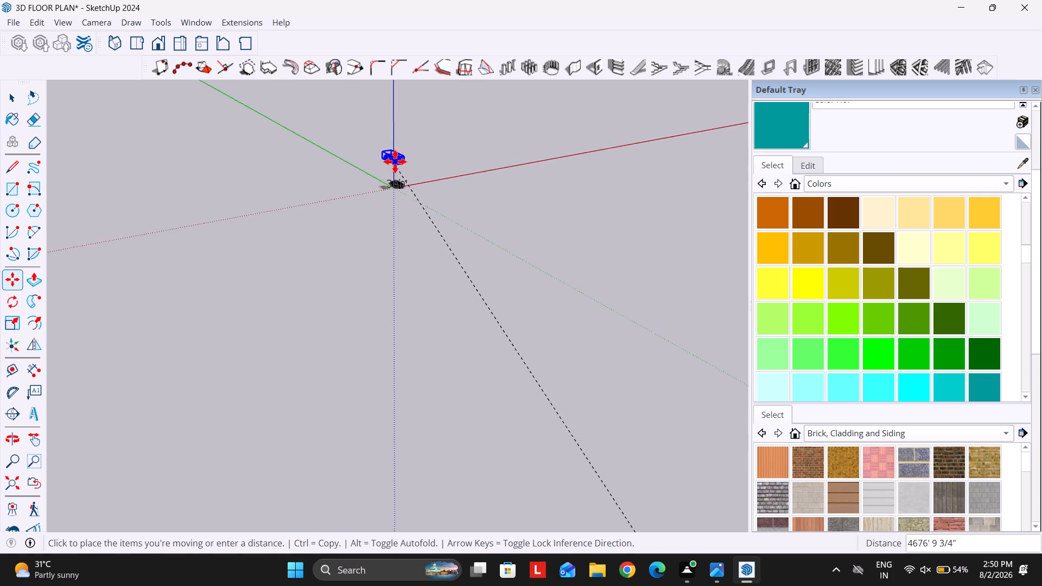
scroll(395, 162, "up", 20)
scroll(395, 162, "up", 8)
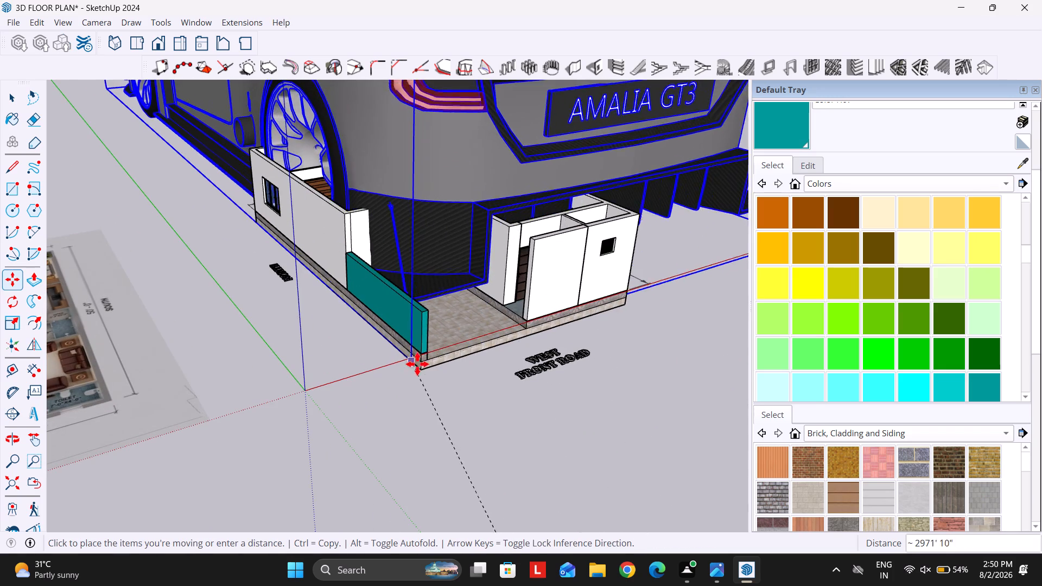
left_click(428, 356)
Scale the car down uniformly toward its rear corner until it roughly fits the porch.
key("s")
scroll(407, 399, "down", 14)
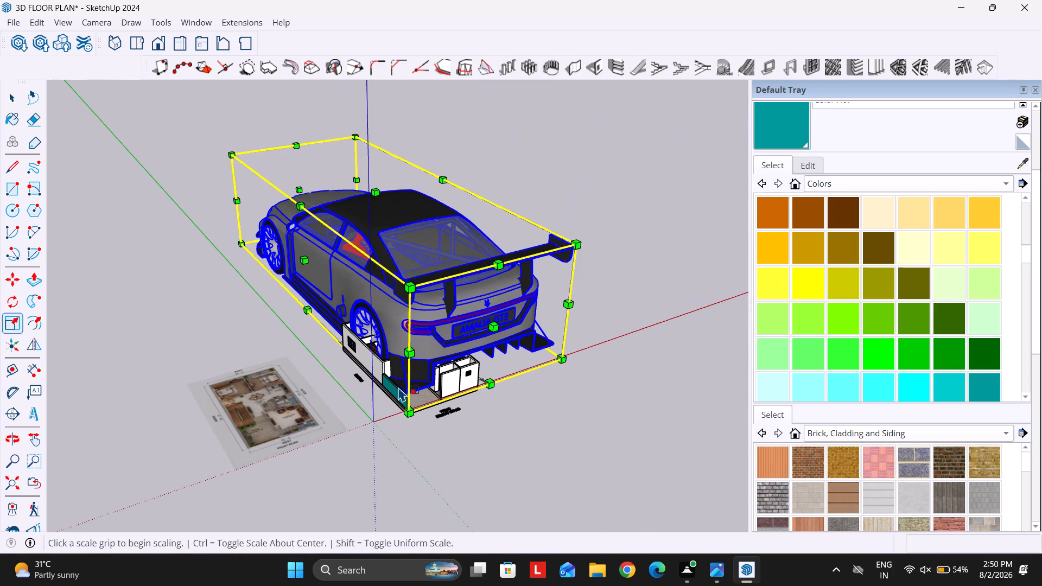
left_click(354, 139)
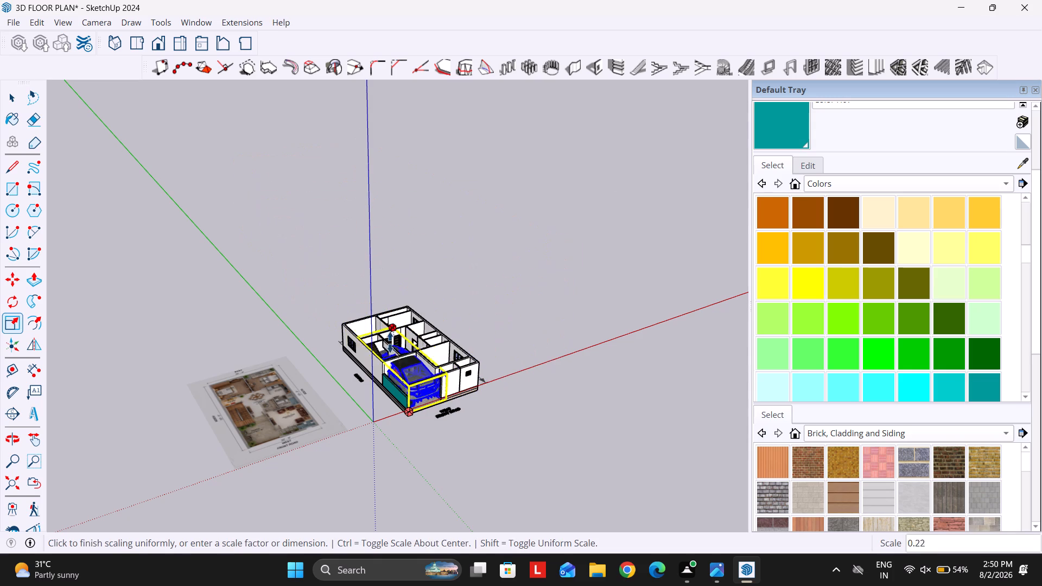
left_click(411, 420)
Scale the car uniformly by about 0.86 to fit the porch more closely.
scroll(420, 417, "up", 19)
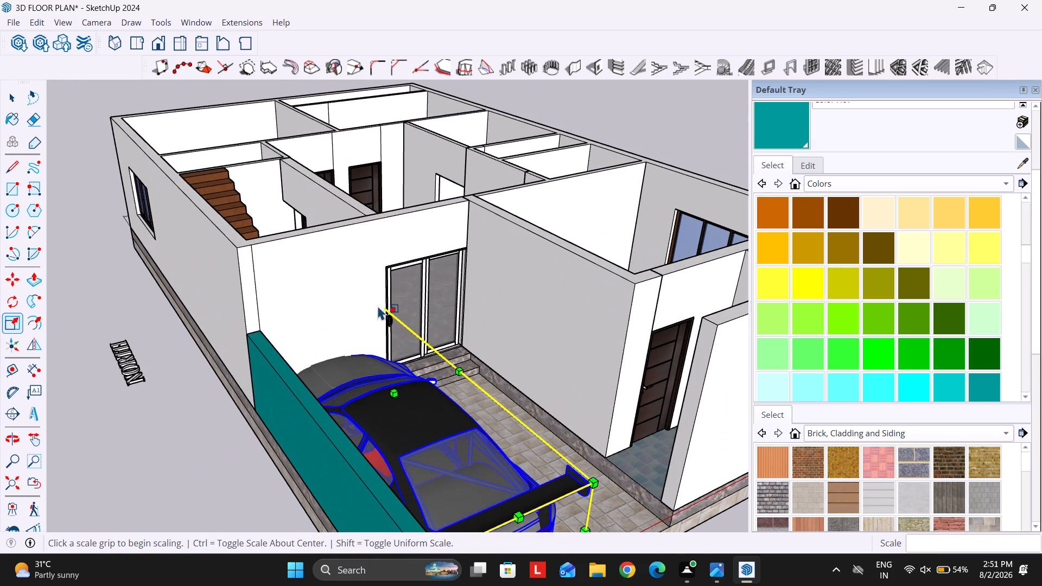
middle_click_drag(398, 312, 330, 305)
key("k")
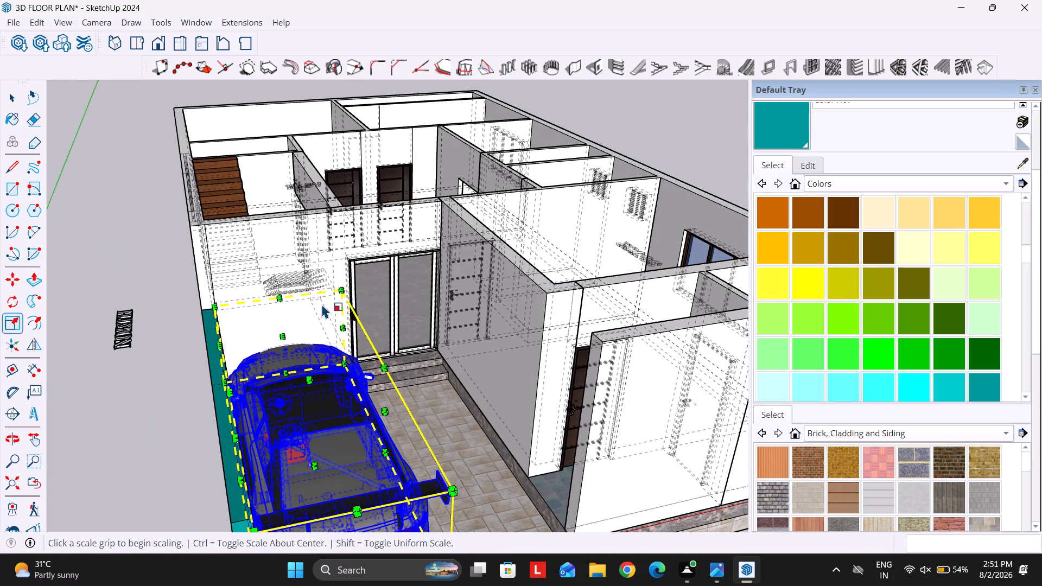
left_click(338, 291)
key("k")
left_click(379, 330)
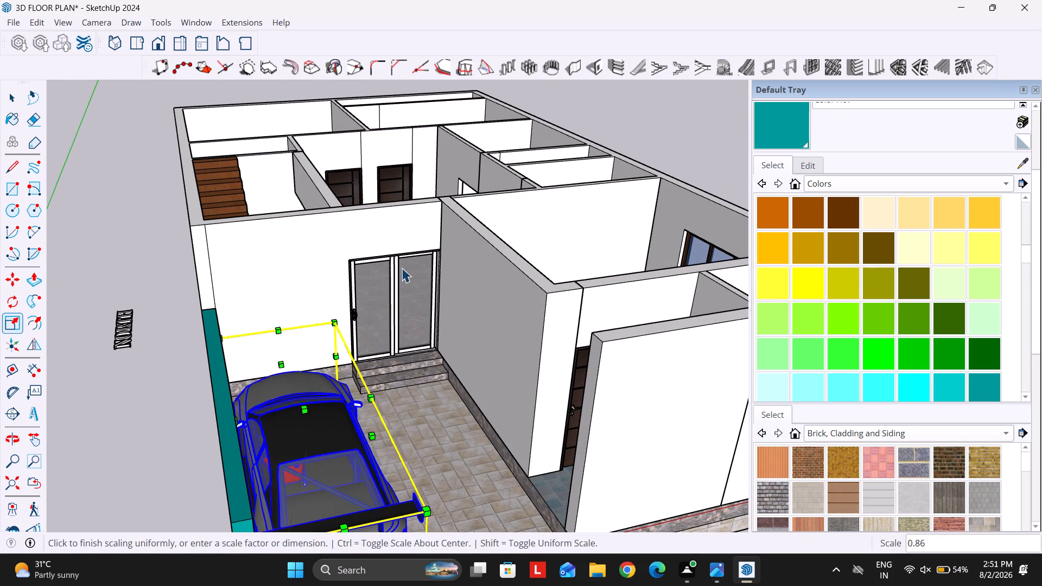
key("space")
Move the car sideways on the porch, away from the teal boundary wall.
scroll(403, 202, "down", 7)
middle_click_drag(488, 317, 176, 282)
scroll(196, 271, "up", 10)
middle_click_drag(271, 330, 352, 317)
scroll(329, 323, "up", 1)
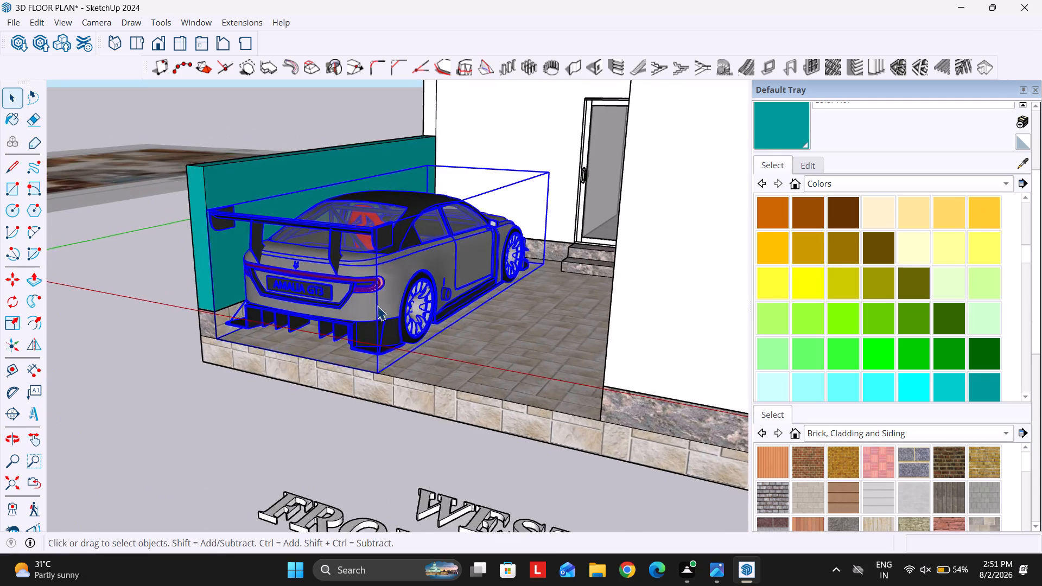
scroll(384, 302, "up", 3)
middle_click_drag(353, 315, 359, 333)
scroll(421, 266, "up", 1)
key("m")
left_click(395, 324)
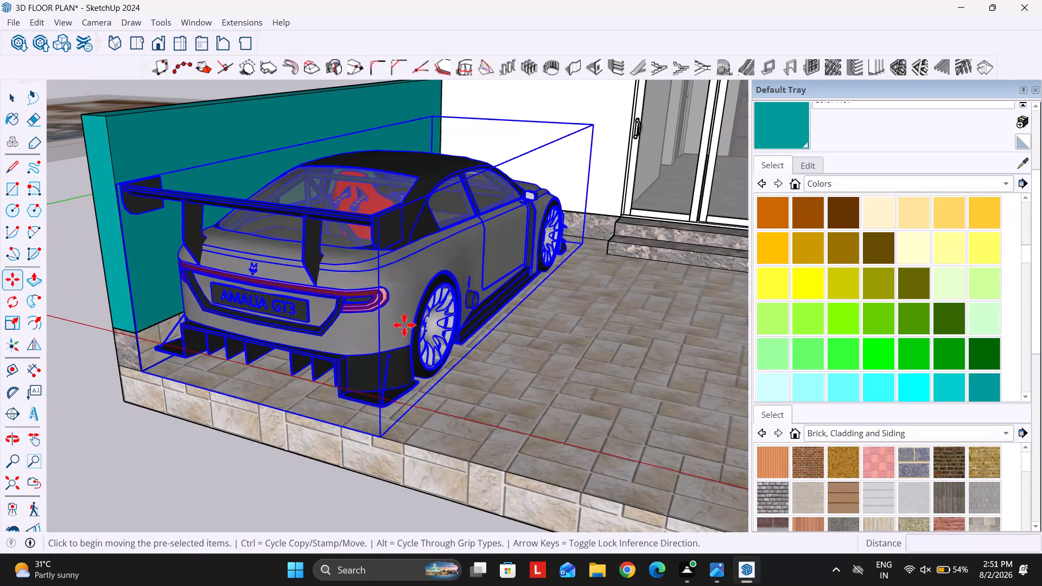
left_click(439, 335)
key("space")
Scale the car down slightly once more, keeping its proportions.
type("s")
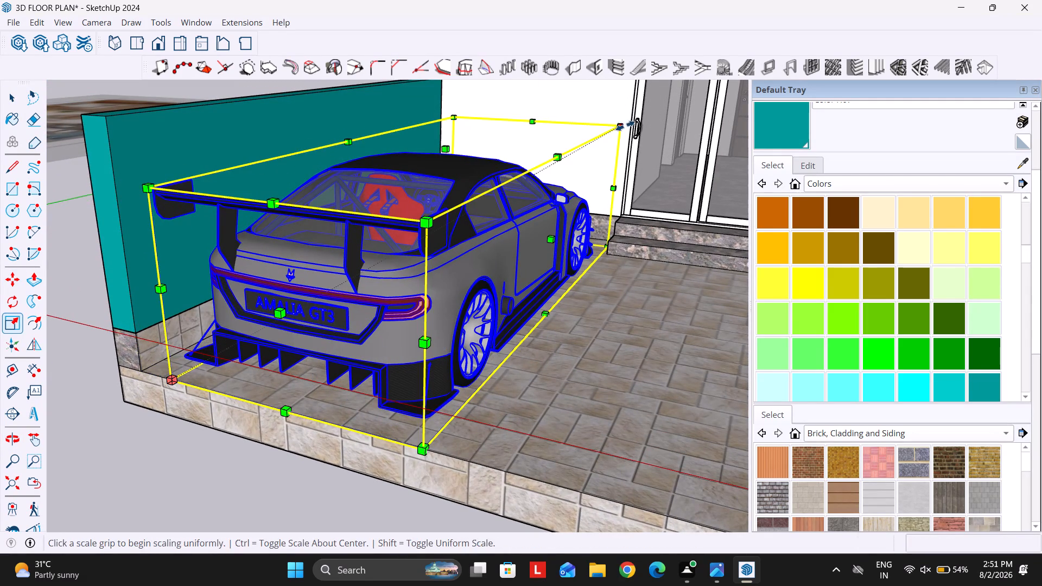
left_click(620, 126)
left_click(575, 139)
key("space")
Shift the car slightly farther from the teal wall and move it along the green axis toward the house.
middle_click_drag(402, 292, 409, 276)
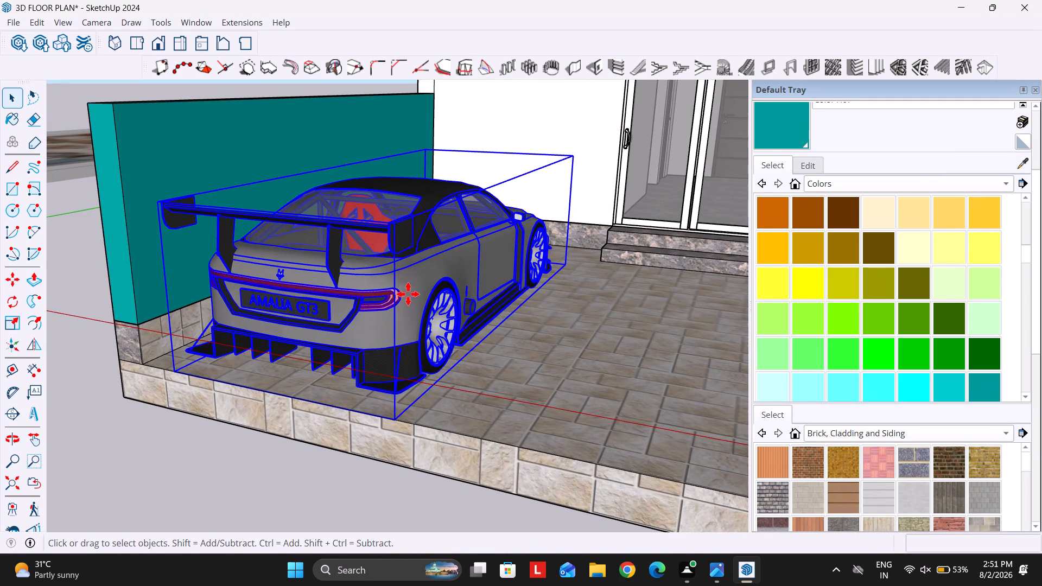
key("m")
left_click(408, 295)
left_click(418, 297)
middle_click_drag(503, 265, 231, 502)
left_click(406, 358)
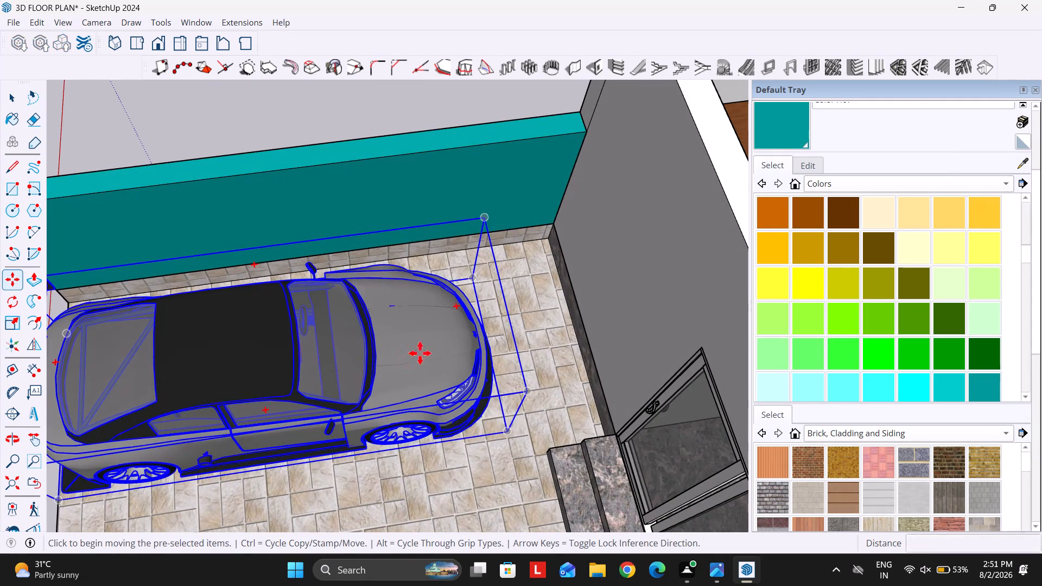
key("Left")
left_click(465, 349)
key("space")
Inspect the car from above, behind and at ground level to check how it sits on the porch floor.
middle_click_drag(345, 348, 415, 339)
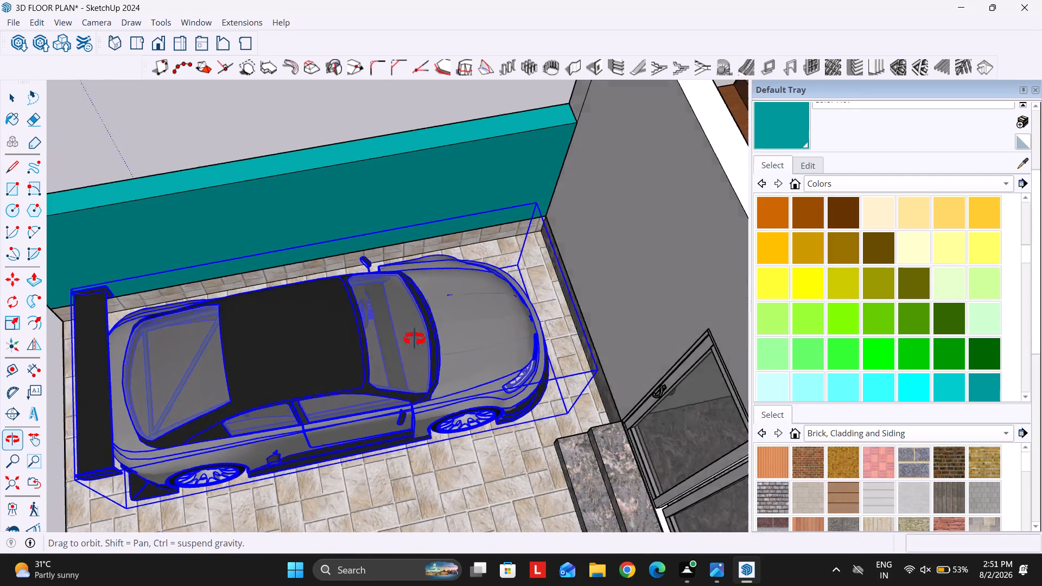
middle_click_drag(415, 339, 664, 179)
middle_click_drag(264, 317, 332, 210)
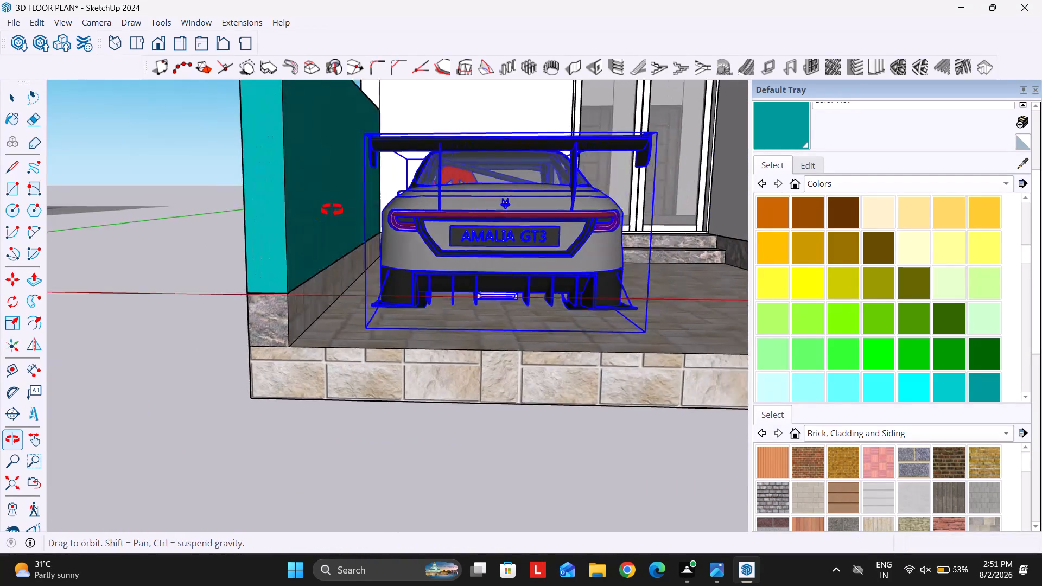
middle_click_drag(332, 210, 320, 202)
scroll(516, 275, "up", 4)
middle_click_drag(629, 336, 488, 294)
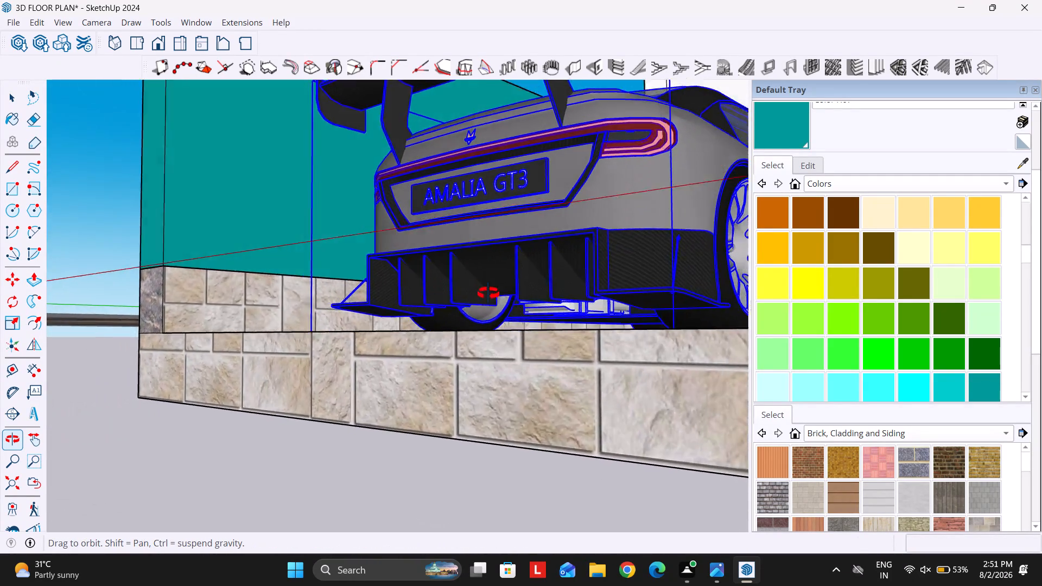
middle_click_drag(488, 294, 555, 303)
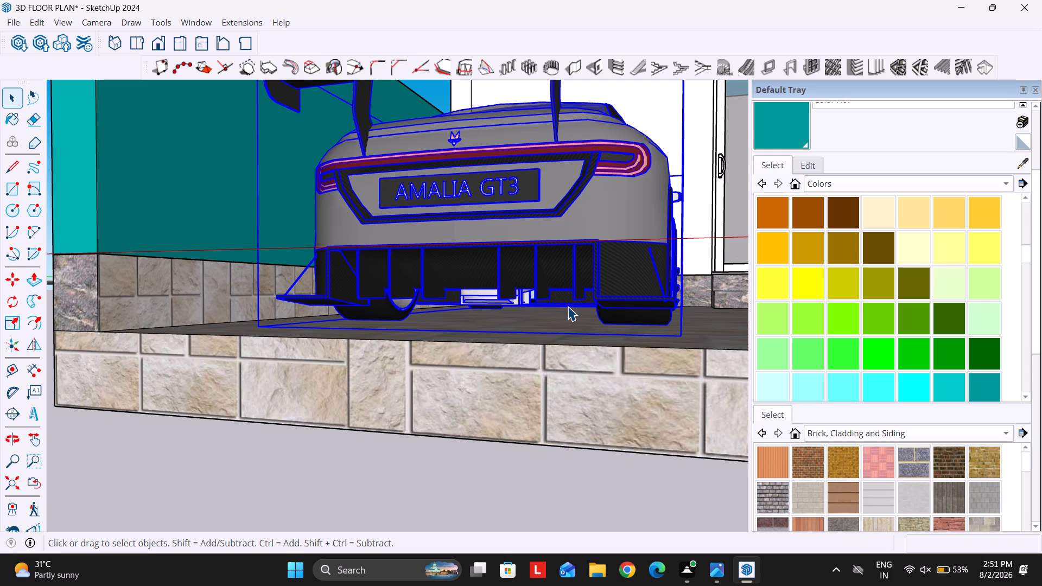
Review the parked car within the whole house, the reference floor plan image and the interior rooms.
scroll(414, 216, "down", 11)
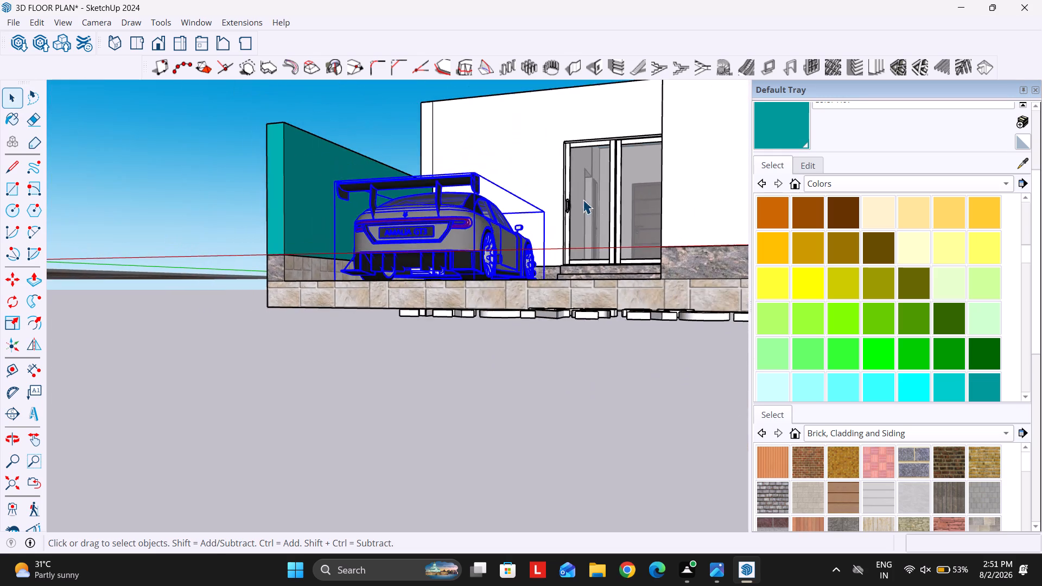
middle_click_drag(566, 194, 482, 264)
scroll(354, 303, "down", 8)
middle_click_drag(361, 324, 557, 348)
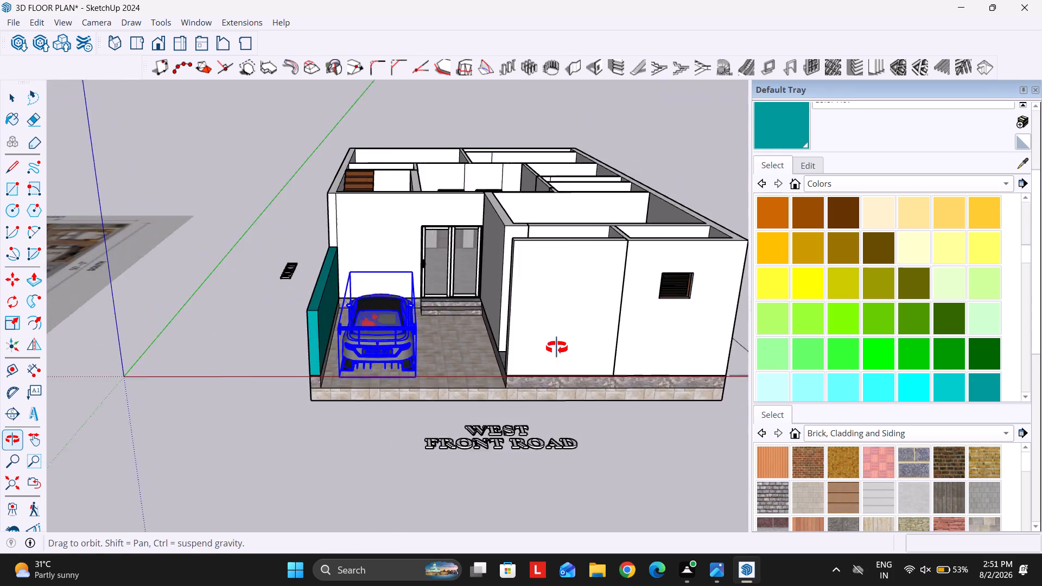
middle_click_drag(557, 348, 558, 348)
scroll(518, 340, "down", 12)
middle_click_drag(346, 290, 224, 332)
scroll(226, 258, "up", 7)
middle_click_drag(274, 261, 189, 288)
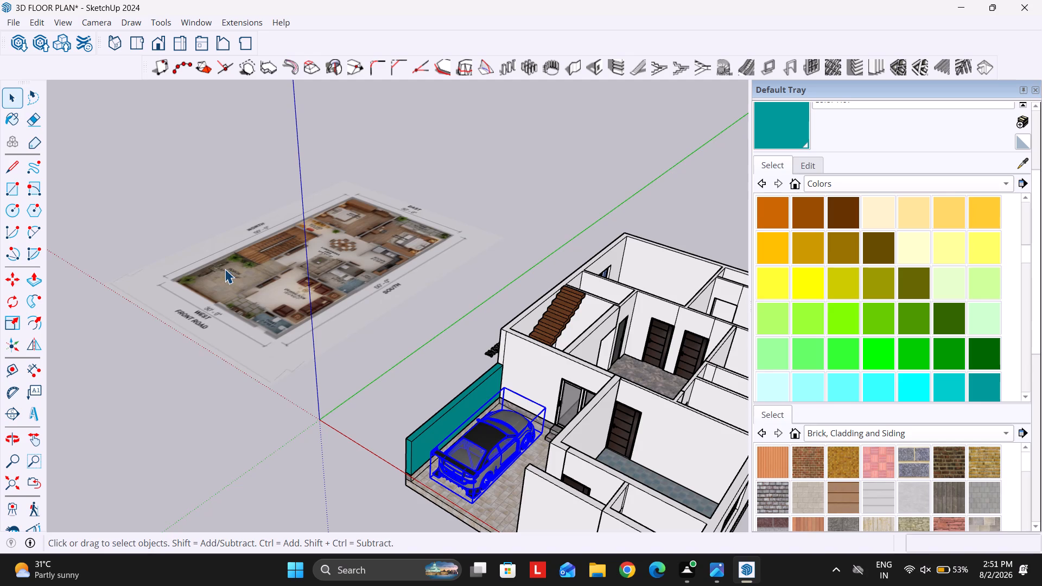
scroll(390, 246, "down", 4)
scroll(560, 280, "up", 11)
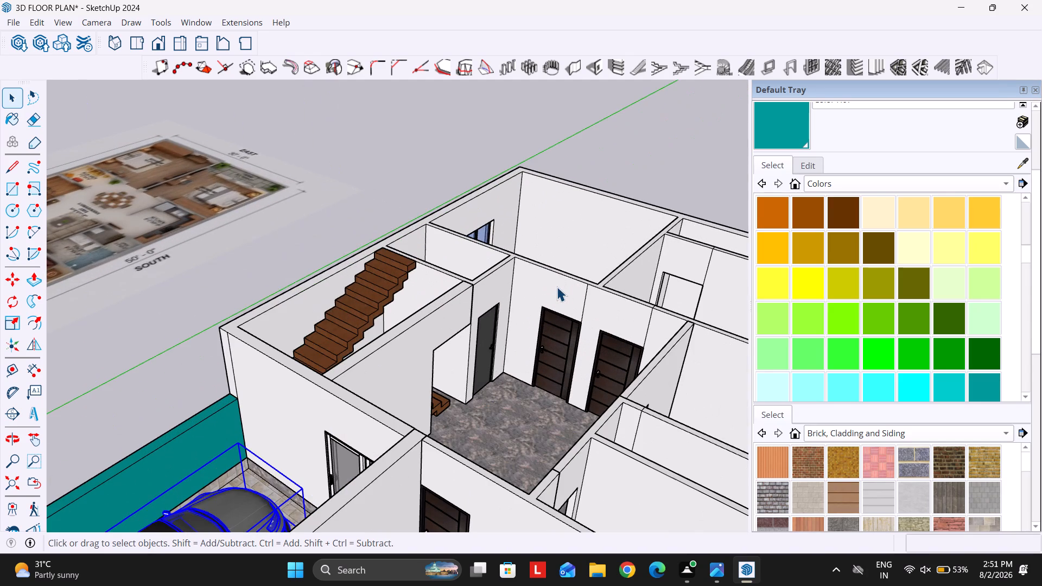
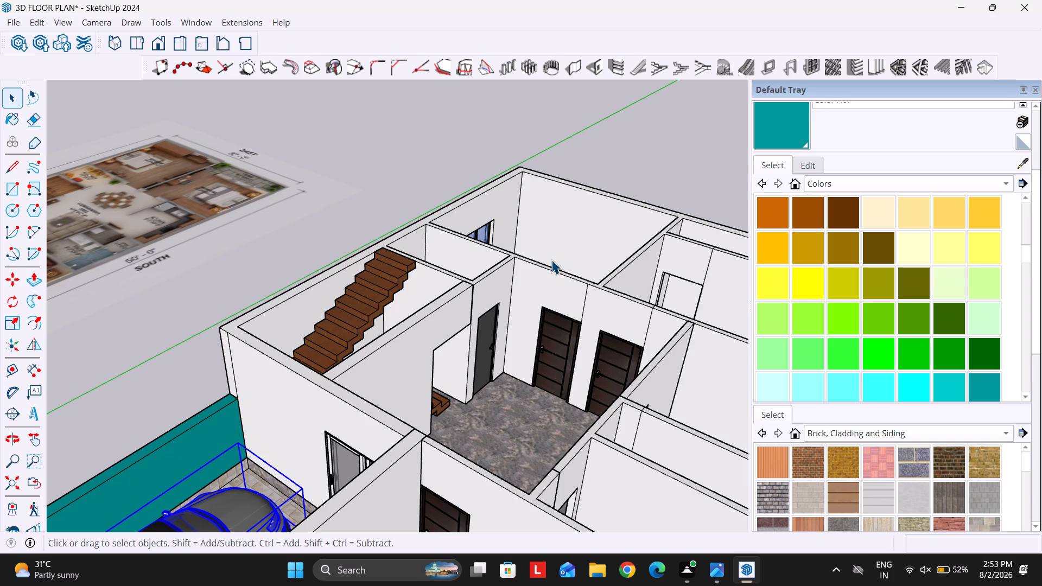
Examine the inner walls and the windowed room behind the hall doors near the staircase up close.
scroll(551, 259, "up", 1, "ctrl")
scroll(551, 259, "up", 5)
scroll(551, 259, "up", 1, "ctrl")
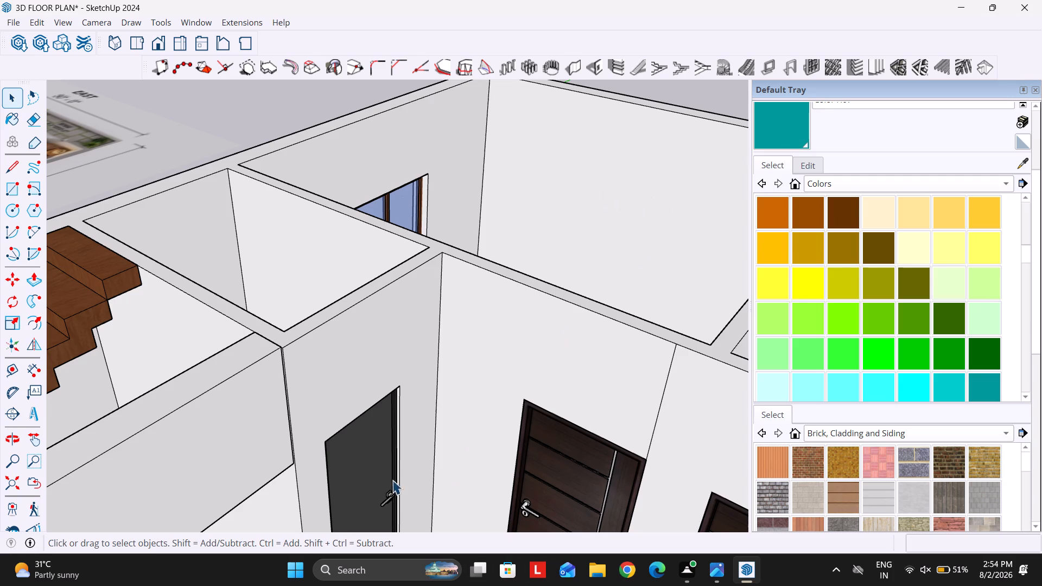
scroll(584, 281, "left", 1)
scroll(584, 281, "up", 1)
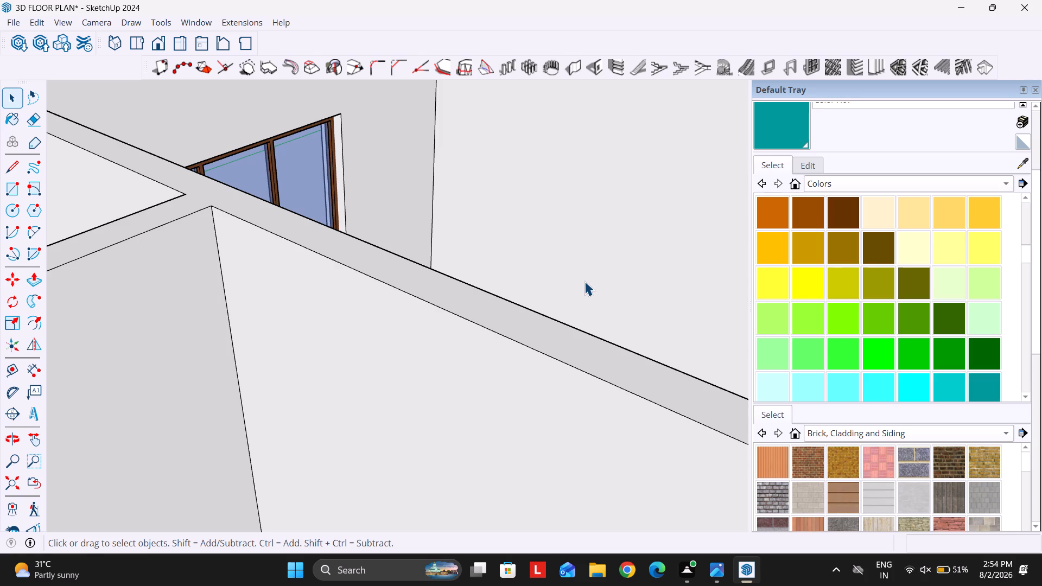
scroll(584, 281, "right", 1)
scroll(584, 281, "up", 2)
scroll(584, 281, "down", 1)
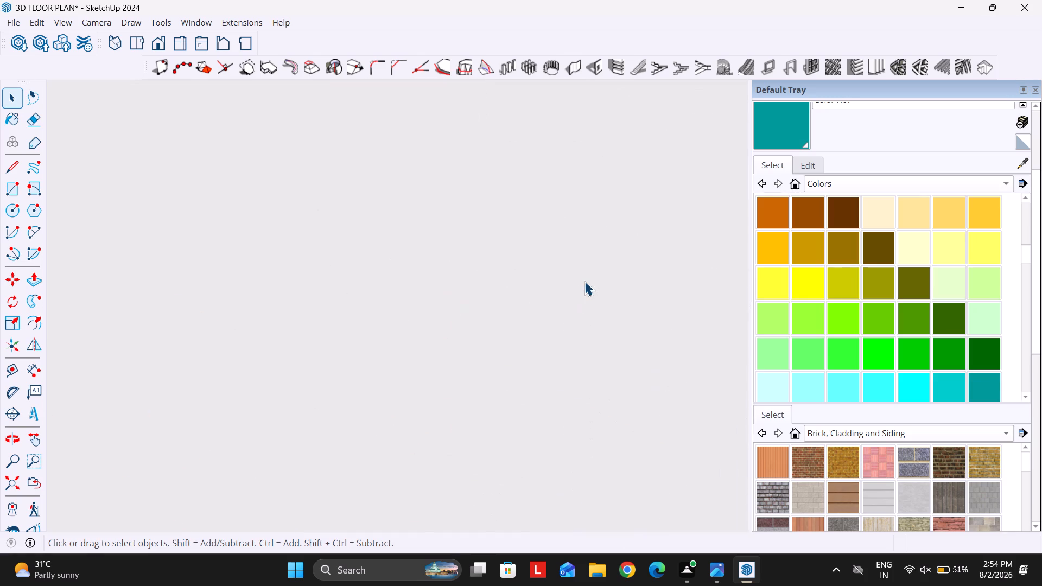
scroll(584, 281, "down", 1)
scroll(584, 281, "up", 1)
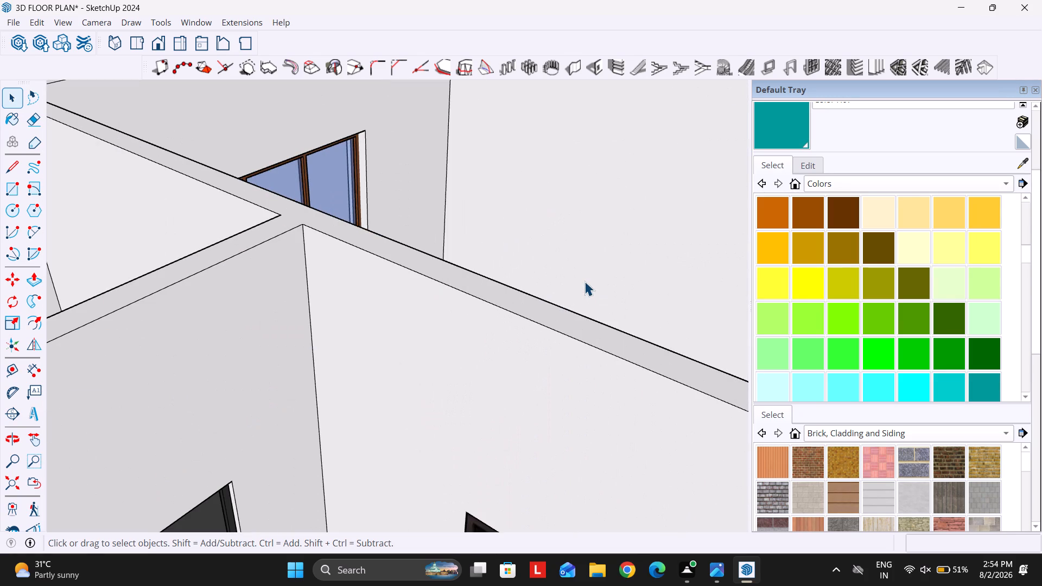
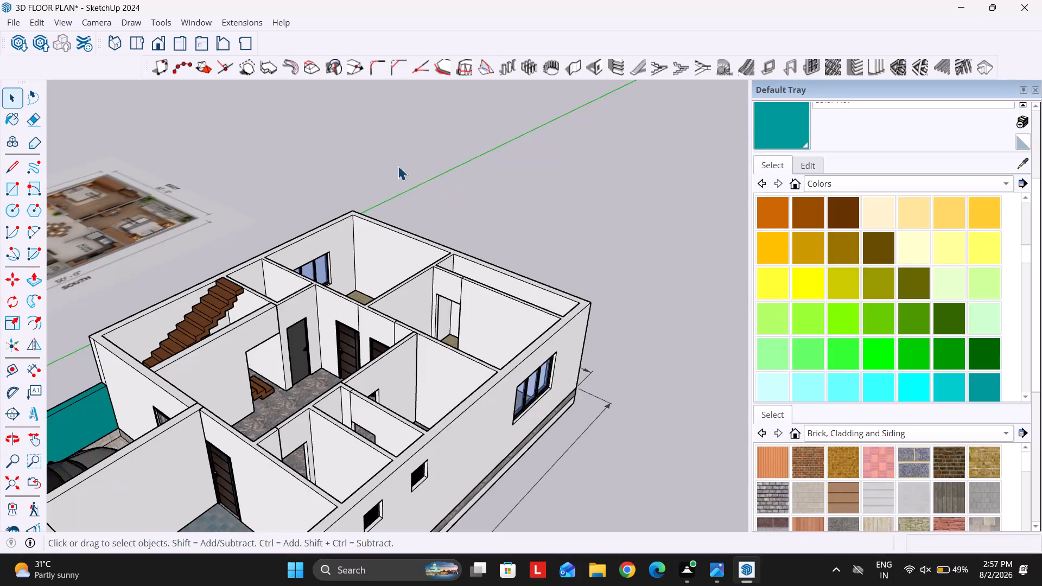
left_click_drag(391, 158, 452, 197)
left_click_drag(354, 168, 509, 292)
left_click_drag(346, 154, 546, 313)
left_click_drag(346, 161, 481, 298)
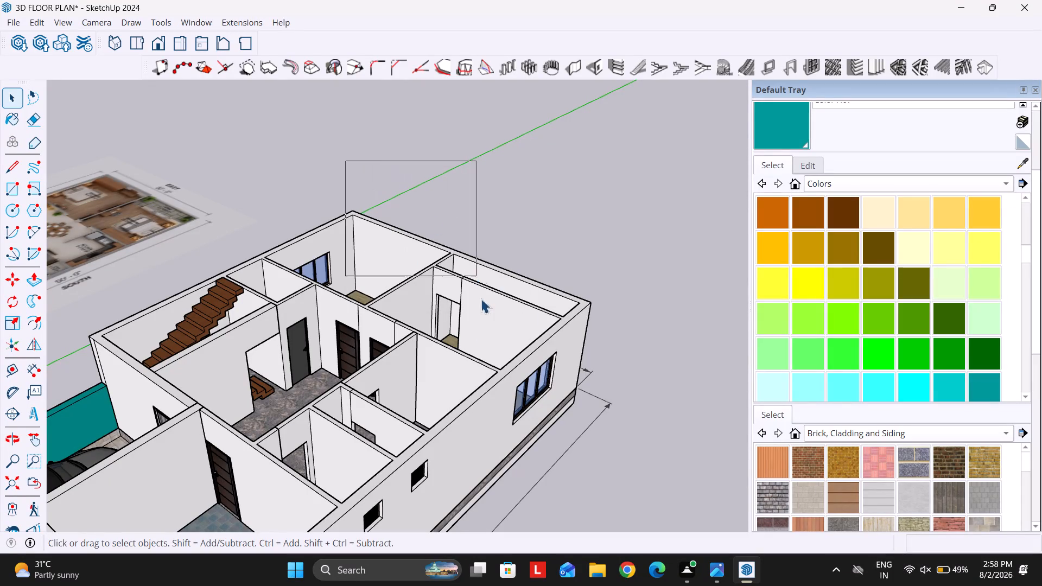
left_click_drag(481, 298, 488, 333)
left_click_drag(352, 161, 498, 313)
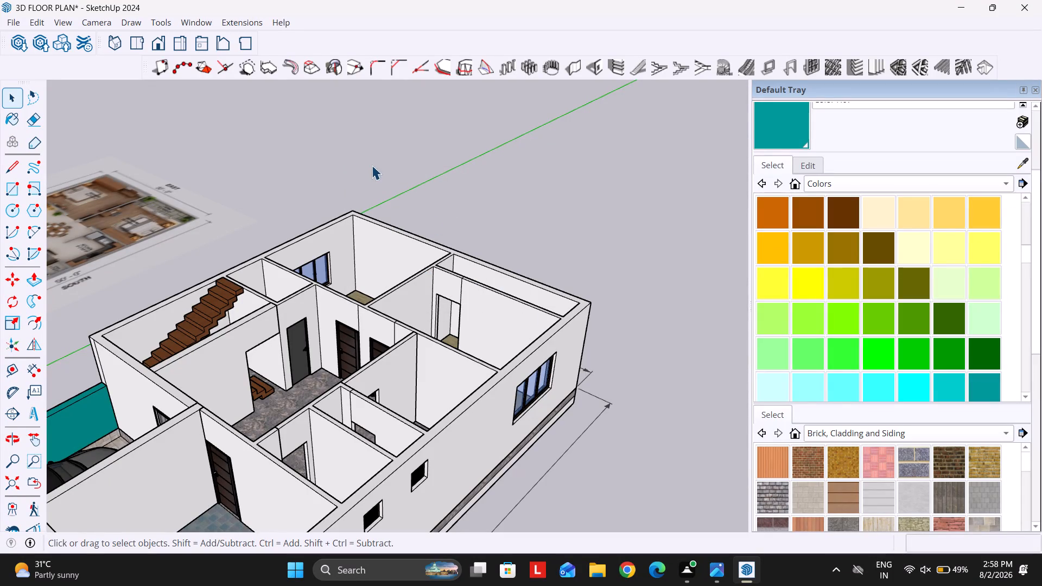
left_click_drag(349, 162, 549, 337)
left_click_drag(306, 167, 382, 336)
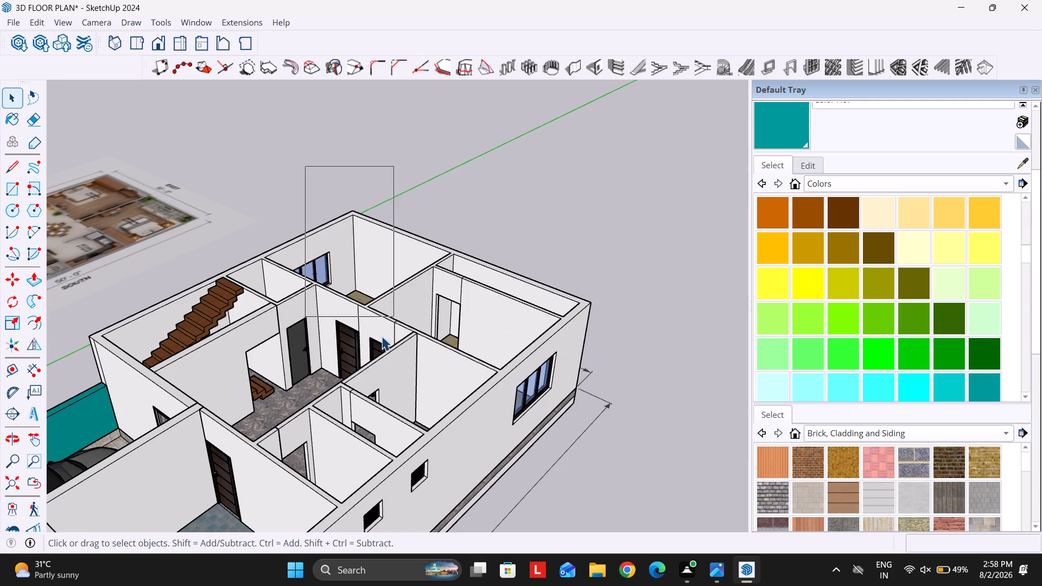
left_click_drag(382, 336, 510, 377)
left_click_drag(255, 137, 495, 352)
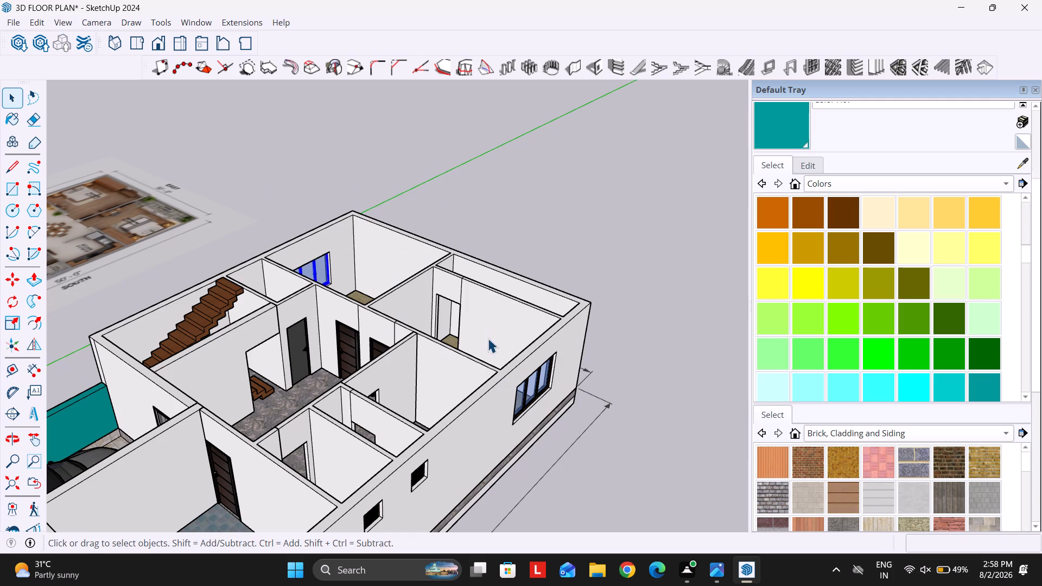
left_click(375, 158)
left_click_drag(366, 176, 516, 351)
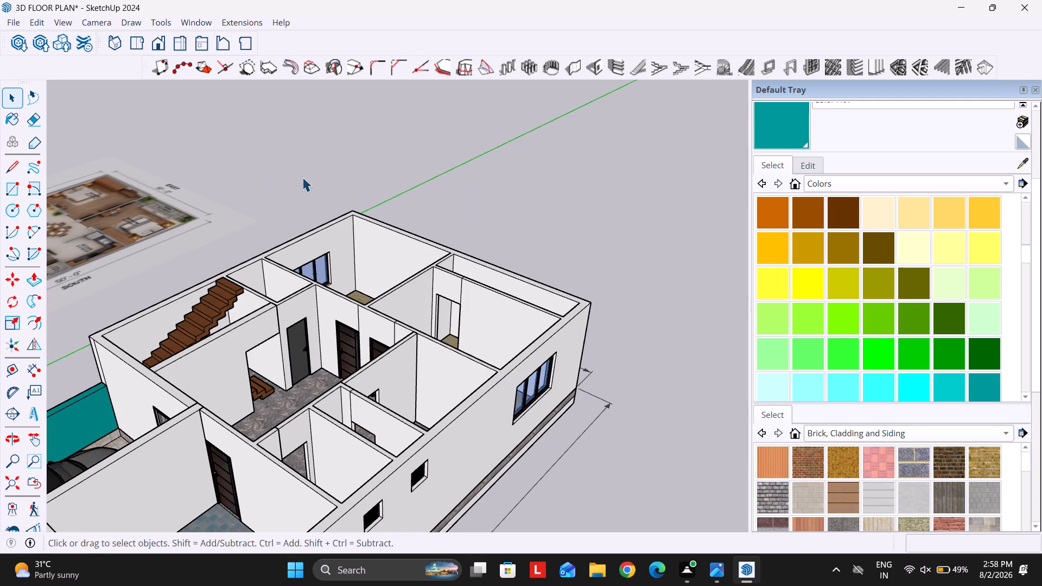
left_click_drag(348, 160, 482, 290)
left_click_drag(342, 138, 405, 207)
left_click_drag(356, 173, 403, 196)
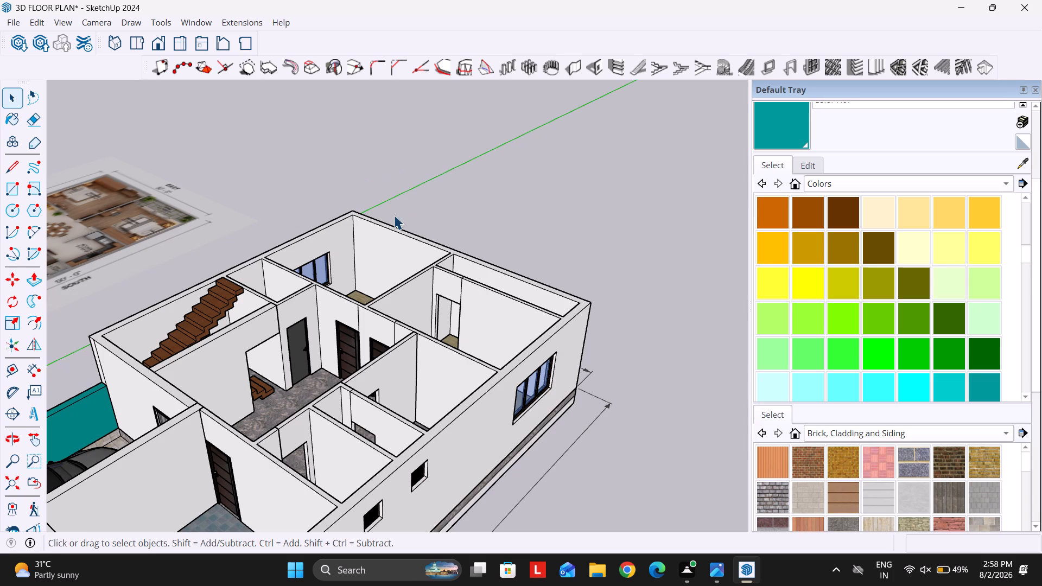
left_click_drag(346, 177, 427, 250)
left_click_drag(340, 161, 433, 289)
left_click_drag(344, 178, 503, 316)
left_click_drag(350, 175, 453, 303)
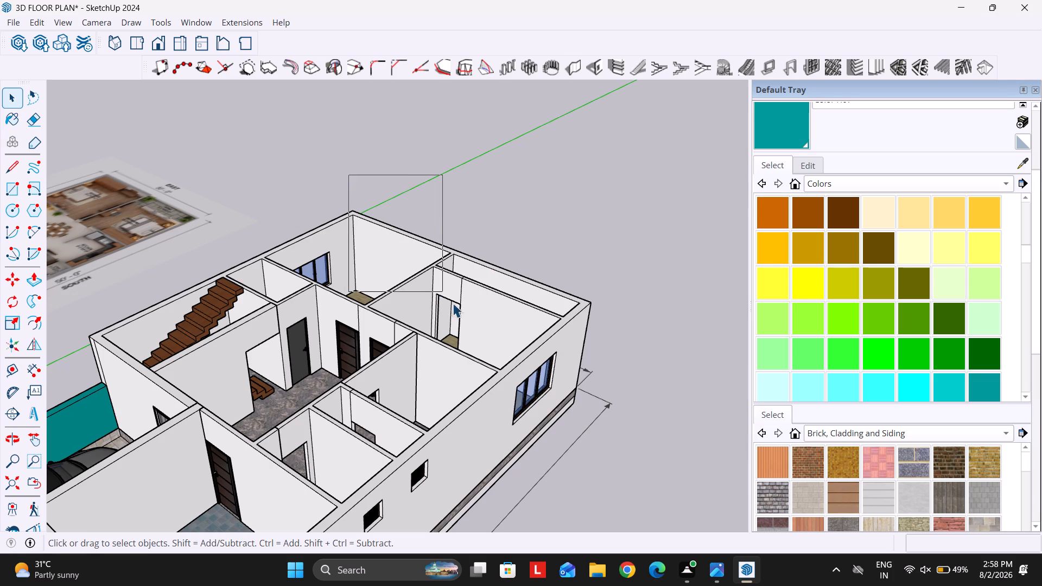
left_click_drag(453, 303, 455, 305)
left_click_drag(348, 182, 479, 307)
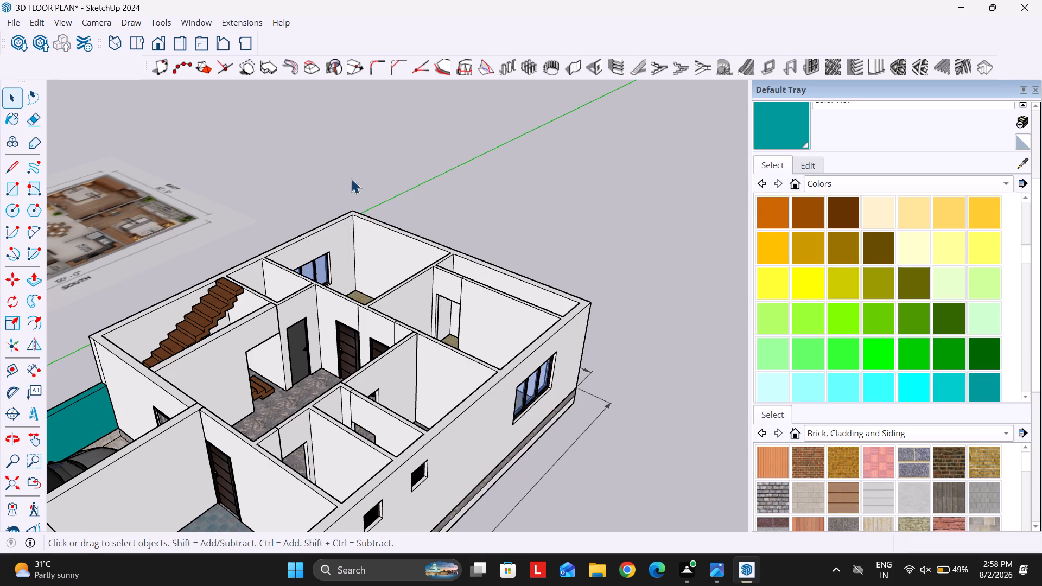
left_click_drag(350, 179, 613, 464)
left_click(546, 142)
Examine the house's south wall and the rooms around the staircase from several angles.
scroll(346, 230, "up", 1)
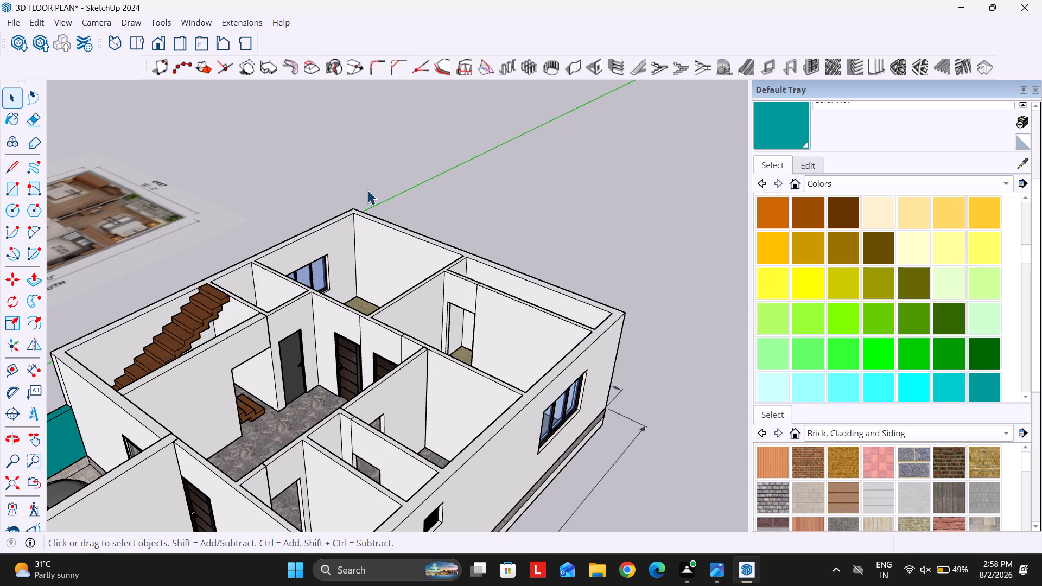
scroll(402, 202, "down", 3)
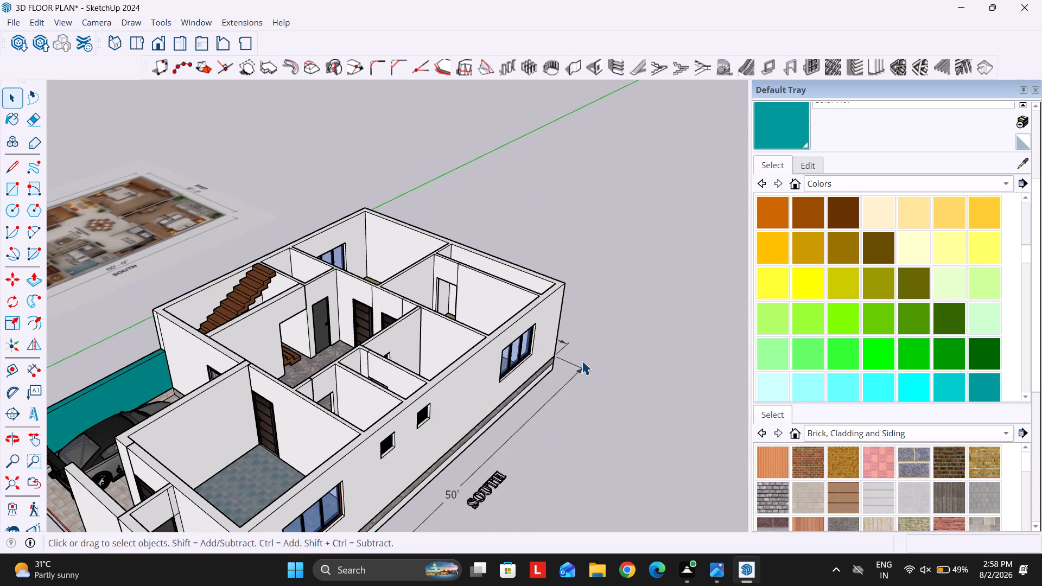
middle_click_drag(544, 348, 341, 334)
scroll(377, 303, "down", 4)
middle_click_drag(402, 346, 537, 368)
scroll(552, 374, "up", 3)
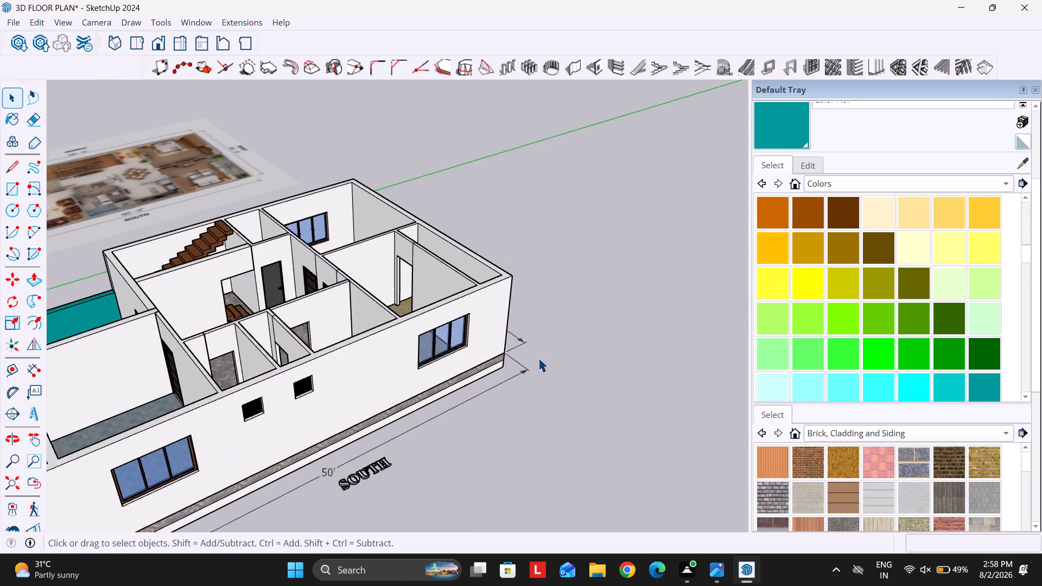
scroll(538, 358, "up", 3)
left_click_drag(525, 338, 520, 370)
left_click_drag(540, 341, 533, 341)
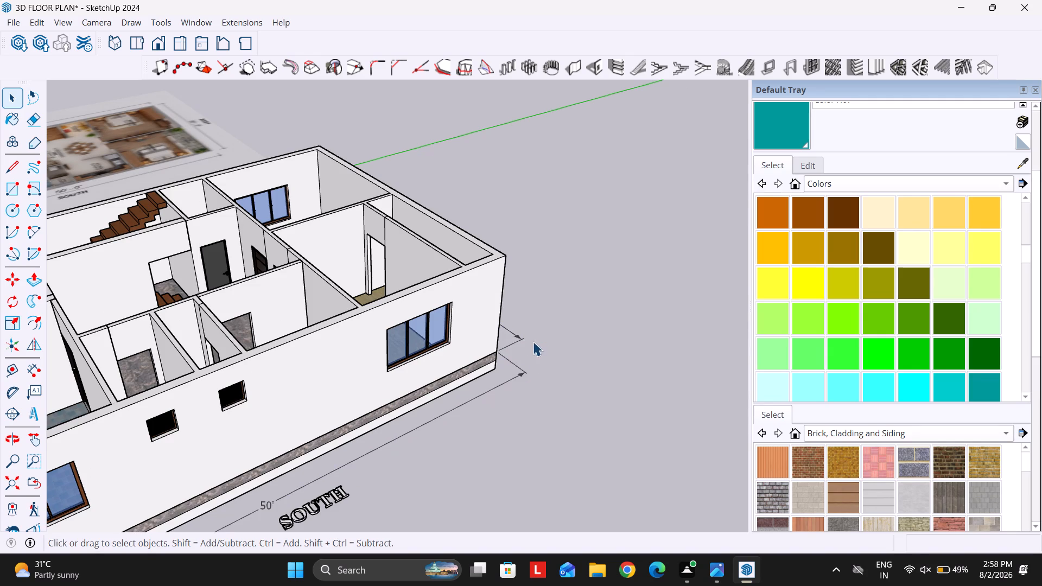
left_click(548, 343)
left_click_drag(541, 334, 511, 378)
left_click(573, 313)
scroll(589, 275, "down", 11)
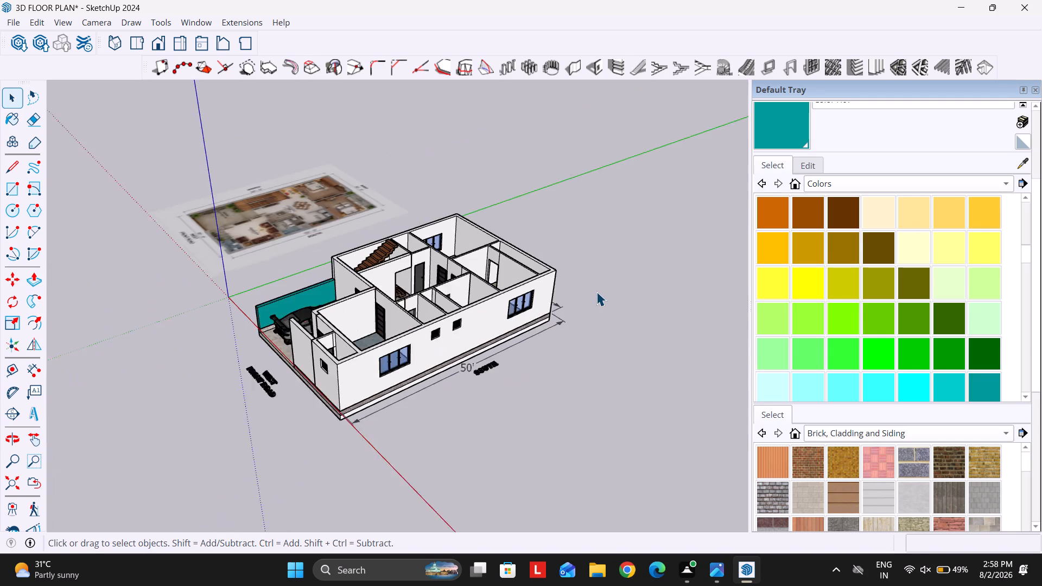
middle_click_drag(505, 294, 543, 310)
scroll(526, 231, "up", 4)
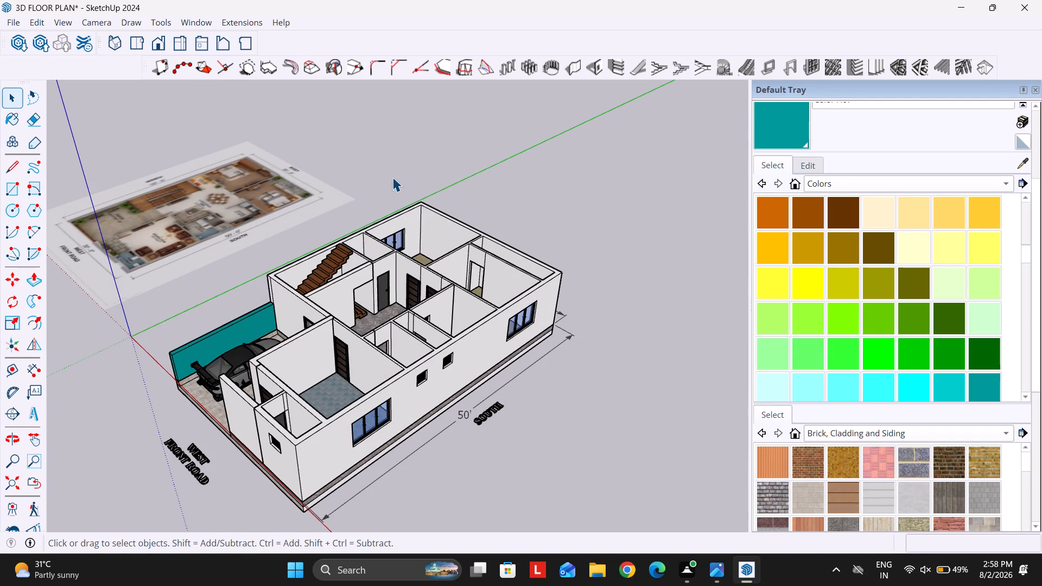
scroll(389, 222, "up", 6)
middle_click_drag(424, 220, 412, 222)
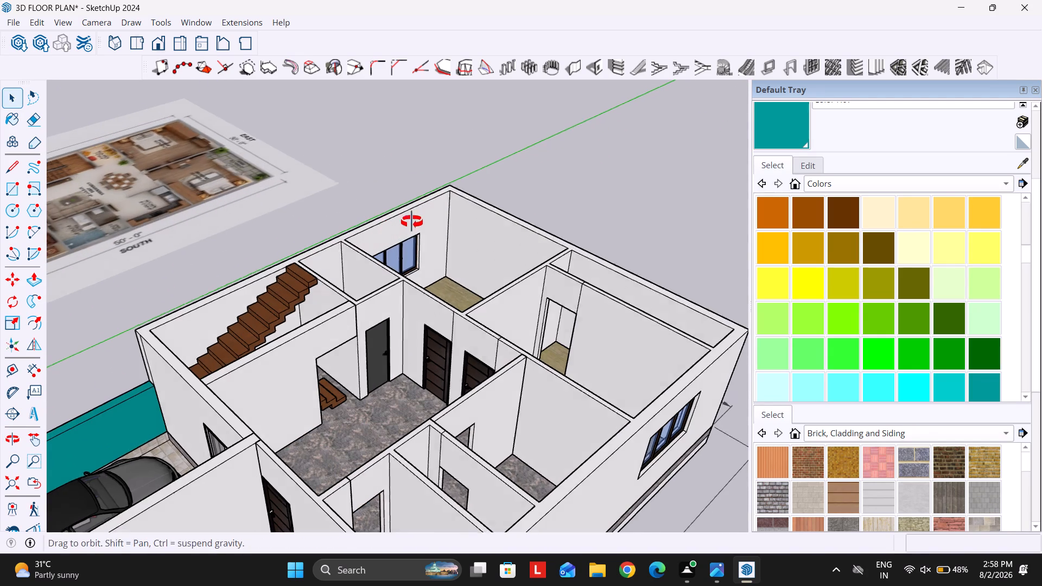
middle_click_drag(412, 222, 335, 239)
middle_click_drag(409, 257, 363, 255)
middle_click_drag(376, 244, 497, 219)
scroll(494, 218, "down", 2)
middle_click_drag(437, 258, 453, 246)
left_click(486, 149)
scroll(510, 187, "down", 8)
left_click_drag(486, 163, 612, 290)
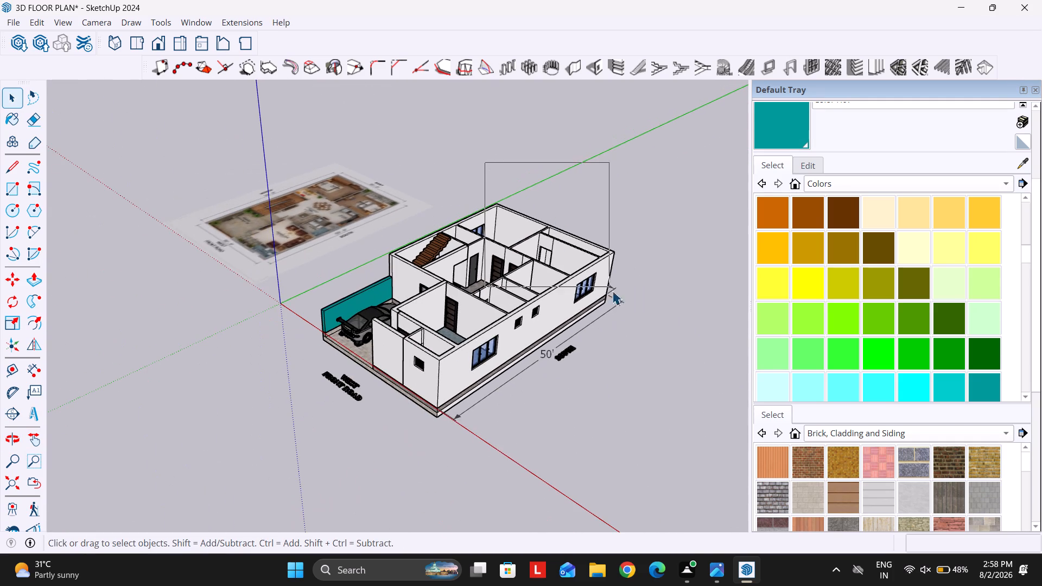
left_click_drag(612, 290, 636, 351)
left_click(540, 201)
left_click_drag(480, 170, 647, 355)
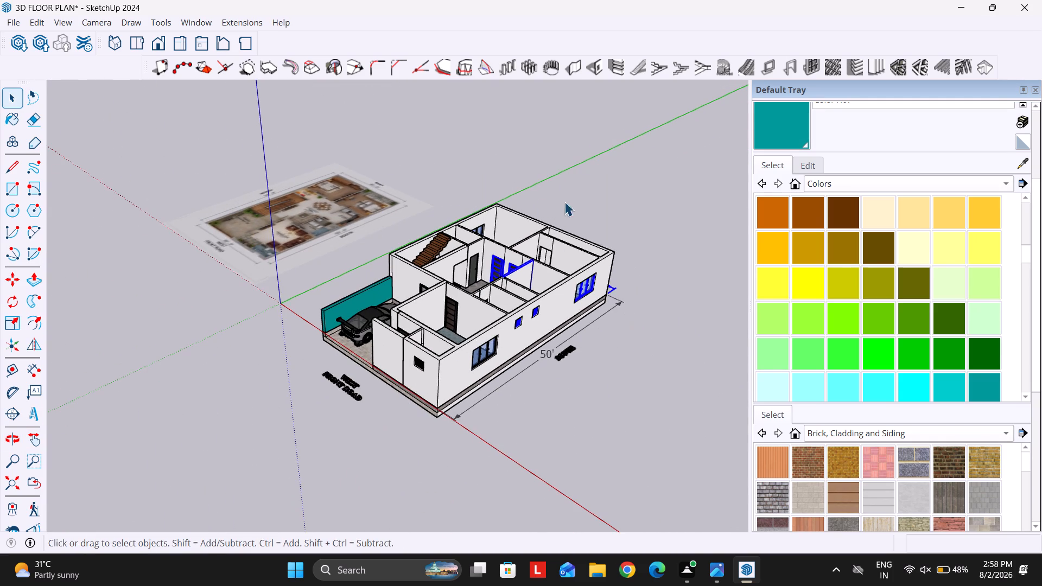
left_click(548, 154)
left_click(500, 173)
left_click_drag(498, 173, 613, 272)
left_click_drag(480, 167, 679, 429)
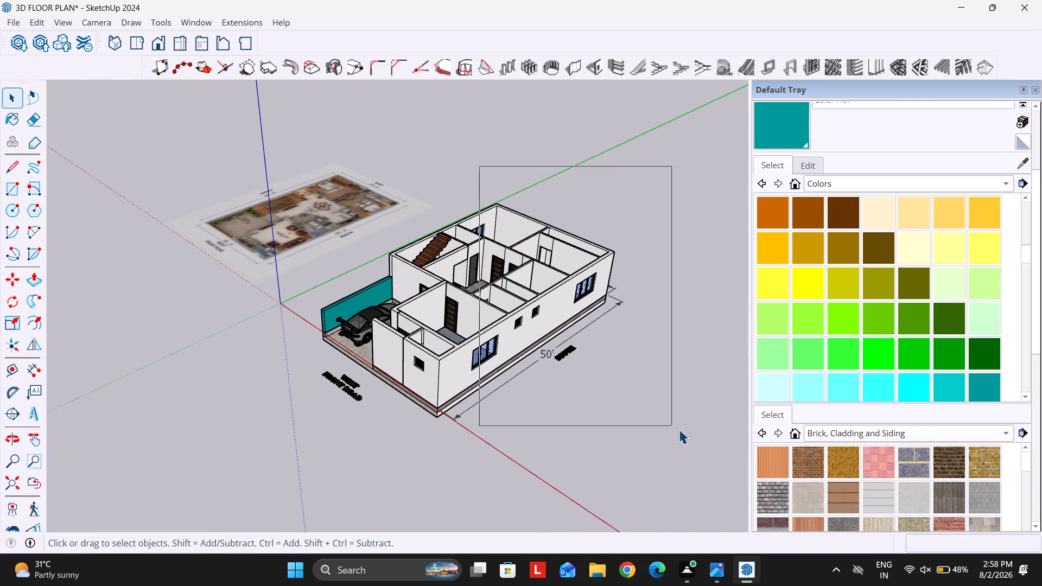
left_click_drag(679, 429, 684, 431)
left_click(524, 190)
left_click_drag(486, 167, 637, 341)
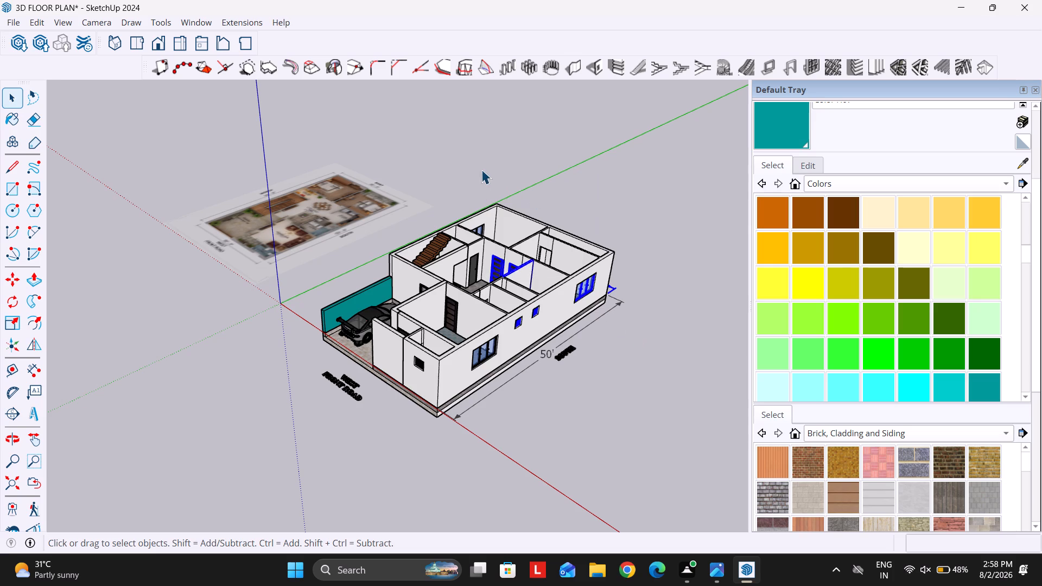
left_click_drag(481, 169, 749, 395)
Clear all Windows notifications and return to the house model.
left_click(984, 573)
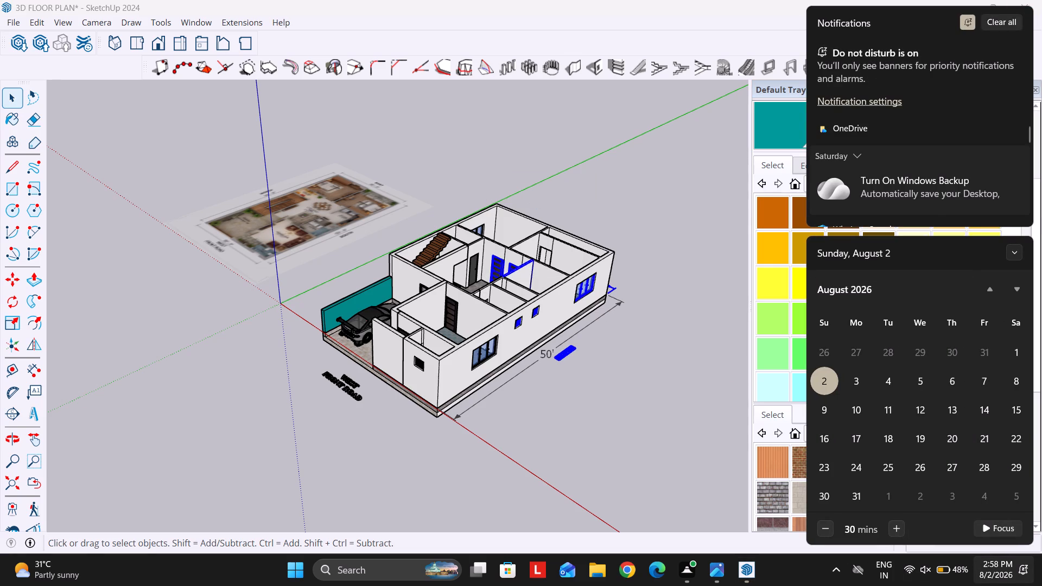
left_click(1003, 23)
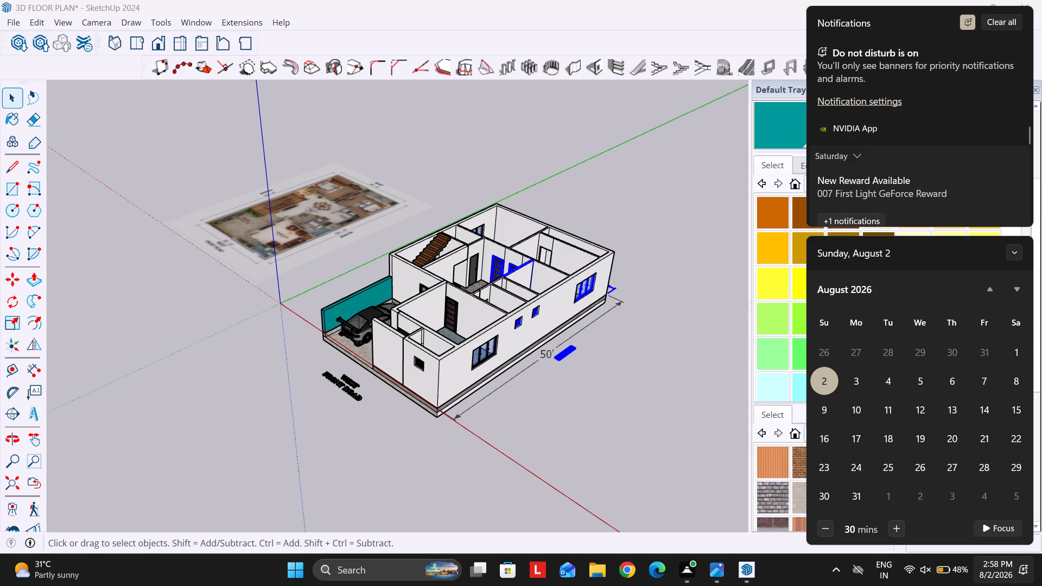
left_click(996, 14)
left_click(997, 21)
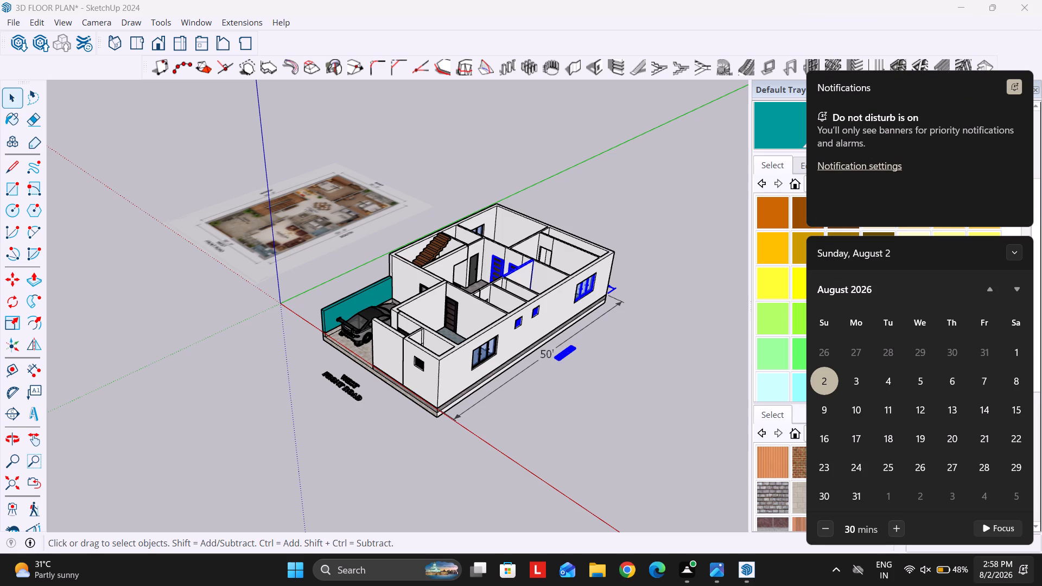
left_click(590, 169)
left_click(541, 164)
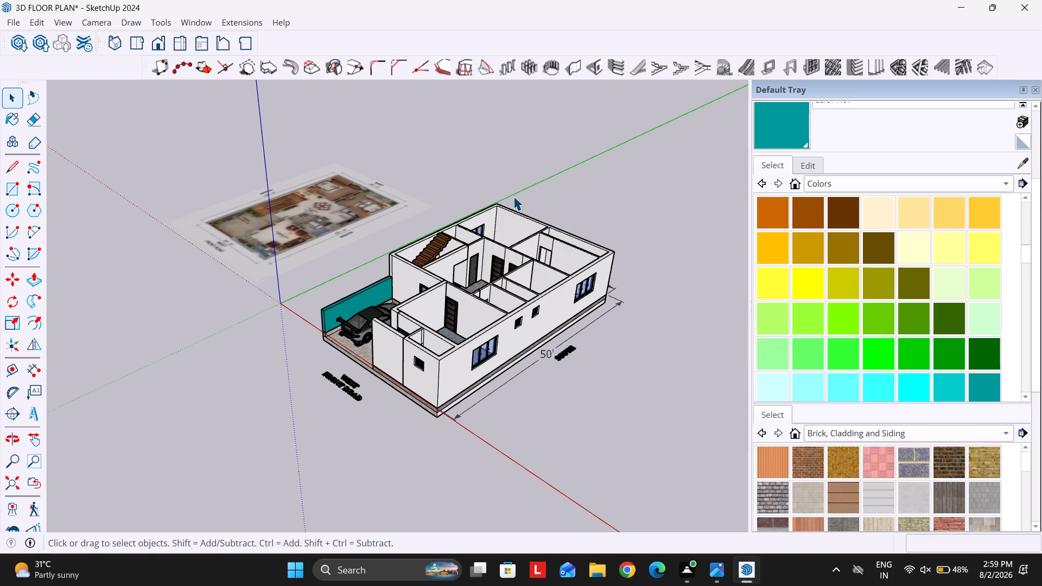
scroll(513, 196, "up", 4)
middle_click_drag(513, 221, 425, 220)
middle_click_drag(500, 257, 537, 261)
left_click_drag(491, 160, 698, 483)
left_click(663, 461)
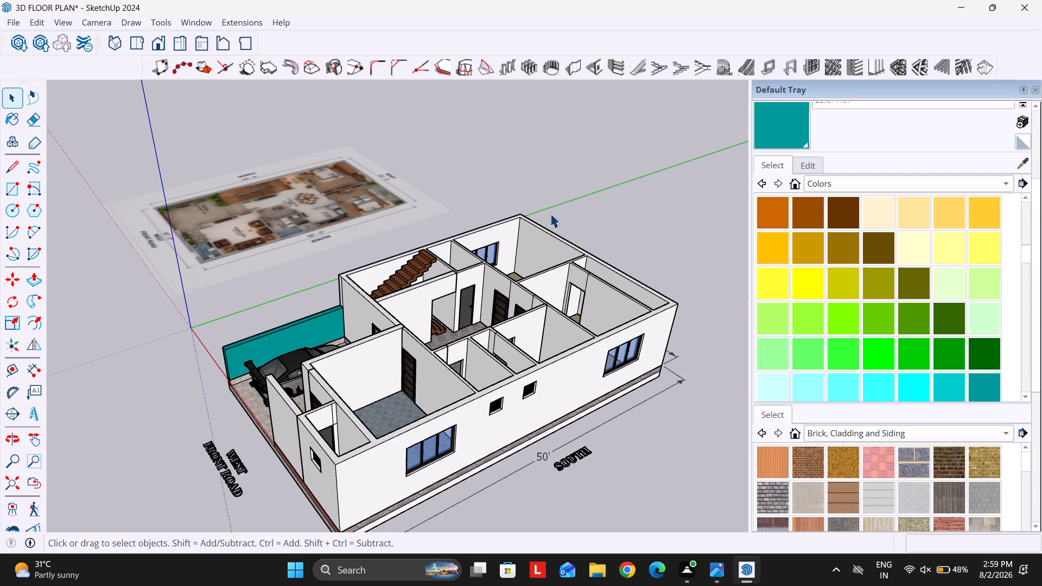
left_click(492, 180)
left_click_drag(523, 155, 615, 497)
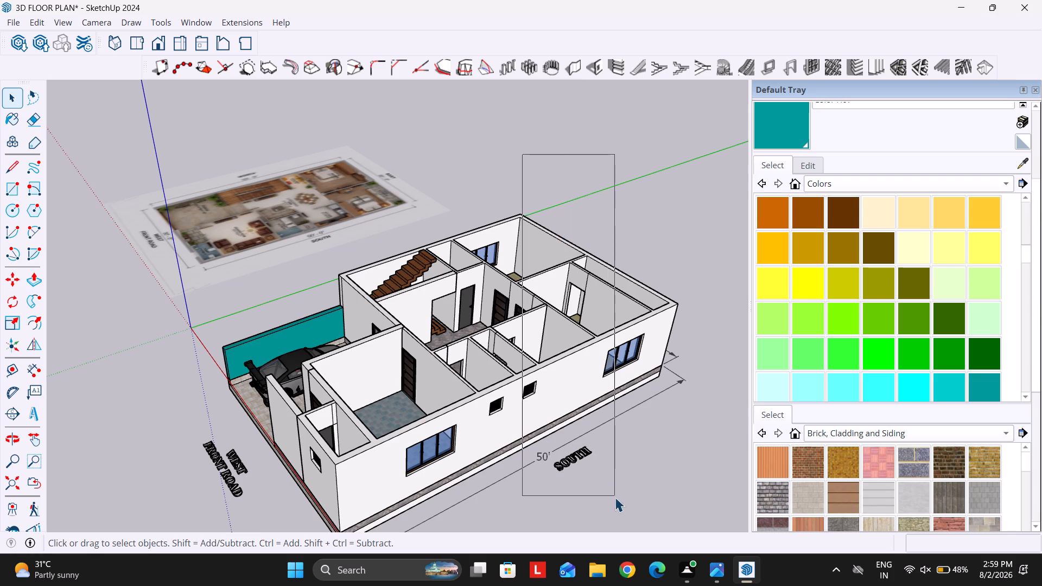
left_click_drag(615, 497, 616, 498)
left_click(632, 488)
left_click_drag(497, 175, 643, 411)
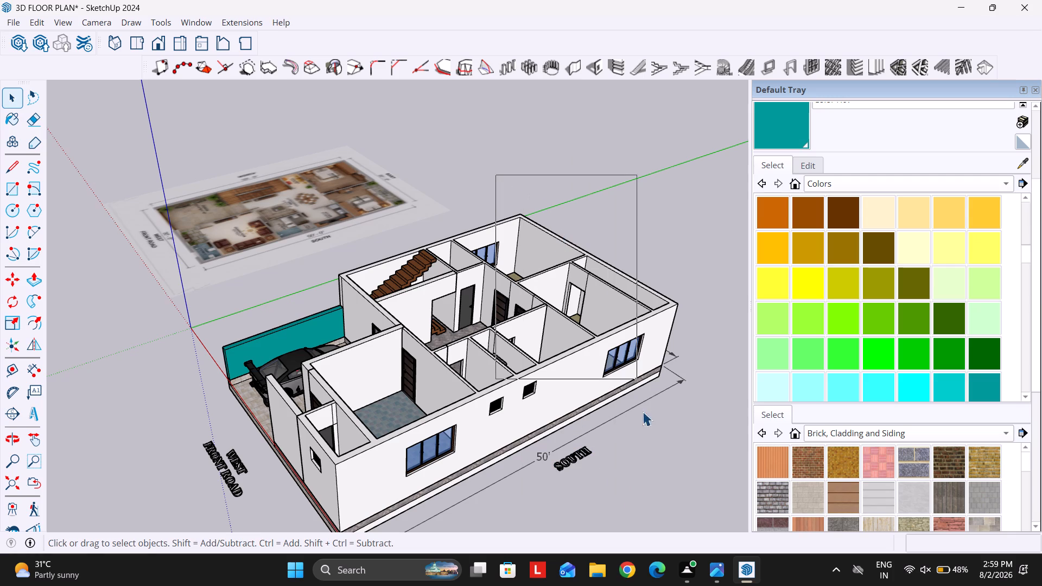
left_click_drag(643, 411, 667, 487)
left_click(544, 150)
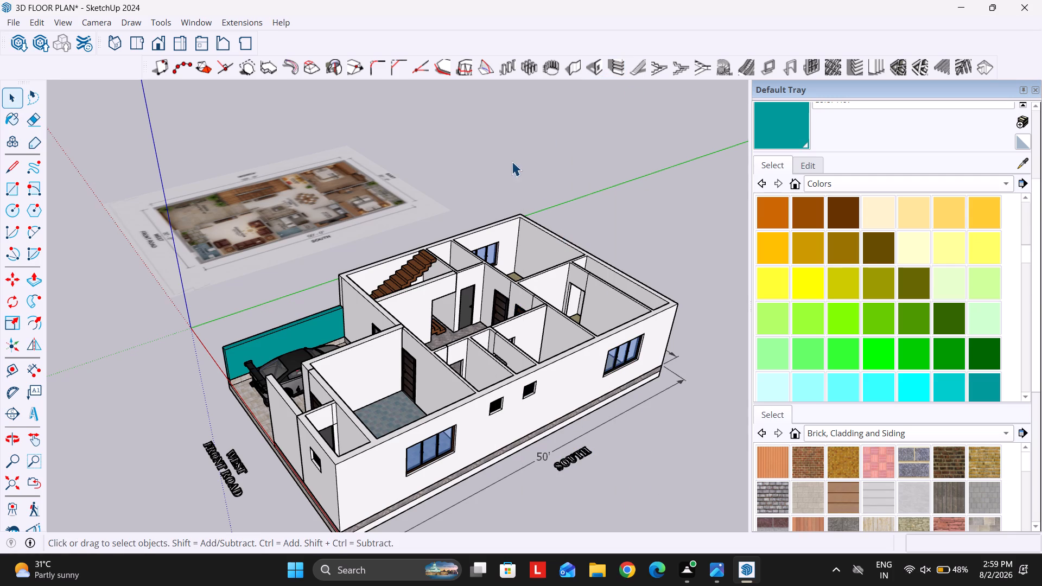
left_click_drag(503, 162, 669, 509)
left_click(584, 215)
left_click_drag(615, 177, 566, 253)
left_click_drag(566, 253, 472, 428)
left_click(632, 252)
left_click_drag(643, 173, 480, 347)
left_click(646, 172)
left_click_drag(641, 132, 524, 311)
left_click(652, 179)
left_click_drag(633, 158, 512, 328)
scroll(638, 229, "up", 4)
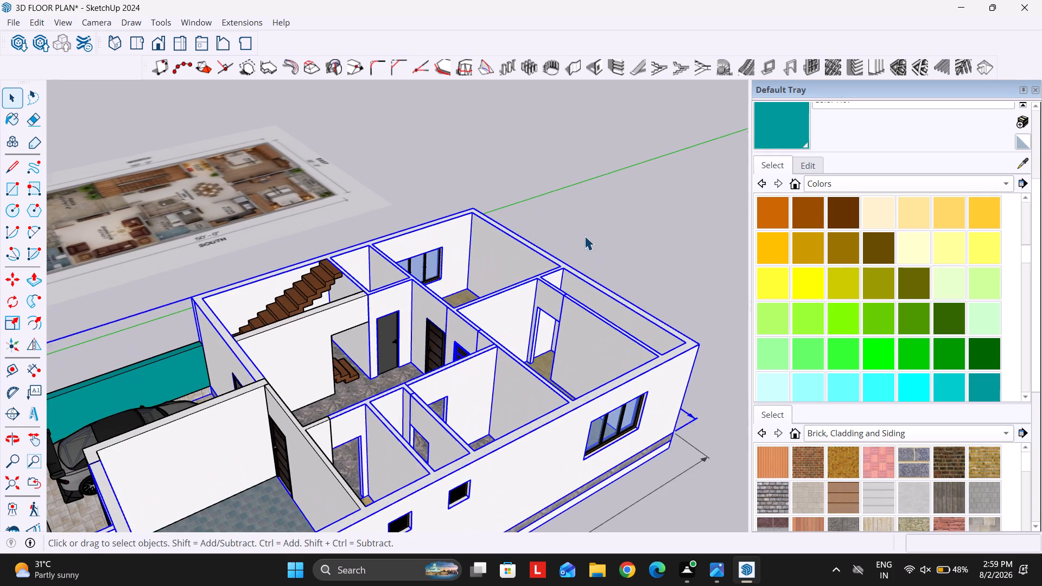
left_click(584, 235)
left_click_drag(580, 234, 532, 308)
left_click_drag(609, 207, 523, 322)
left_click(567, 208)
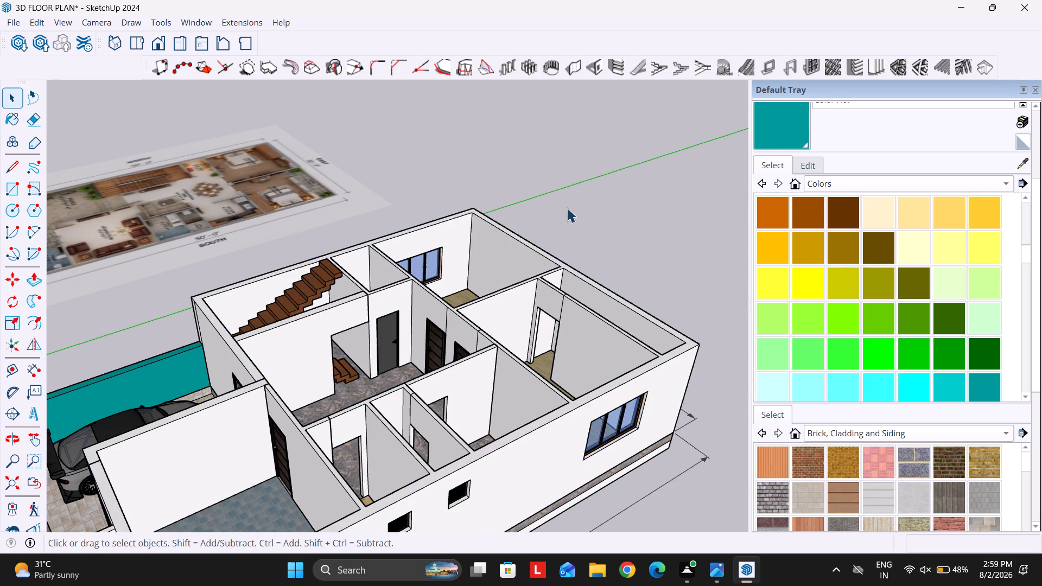
Examine the whole house model from above and along its south, west and east sides.
left_click(567, 208)
scroll(569, 208, "down", 6)
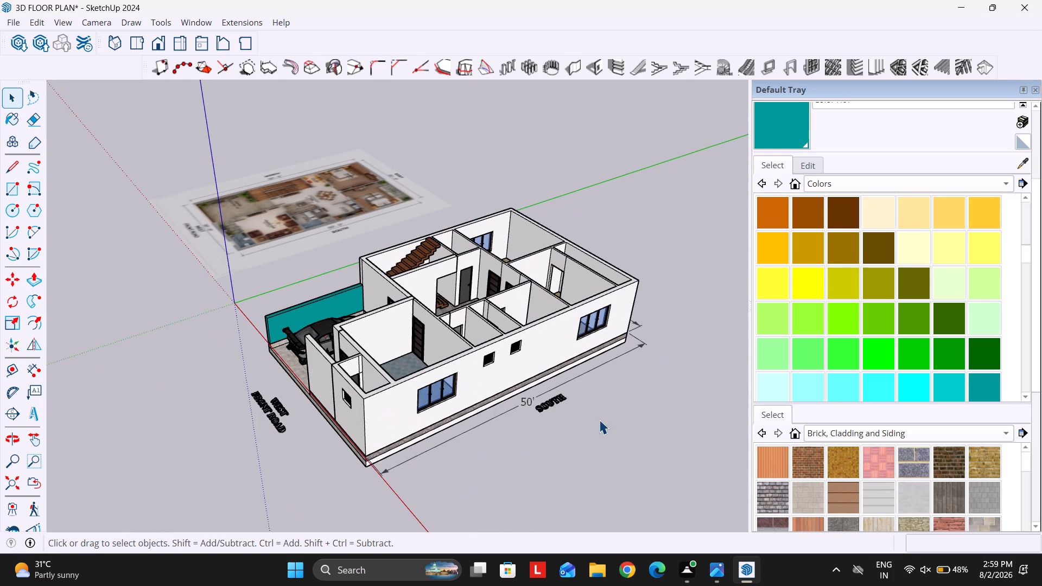
scroll(533, 416, "up", 5)
scroll(548, 397, "down", 5)
middle_click_drag(527, 410, 625, 329)
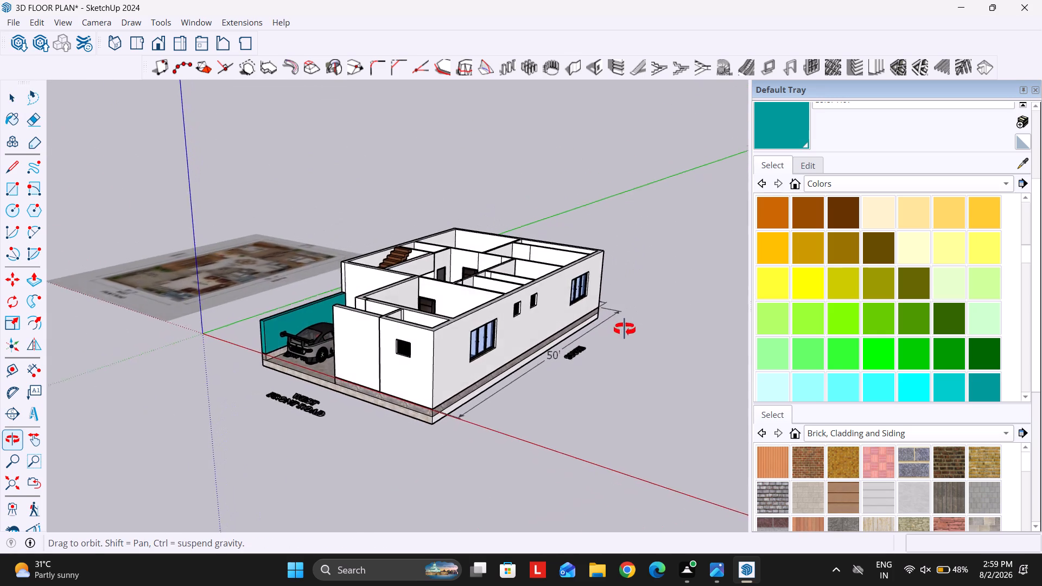
middle_click_drag(625, 329, 633, 335)
middle_click_drag(319, 392, 527, 498)
middle_click_drag(398, 167, 215, 252)
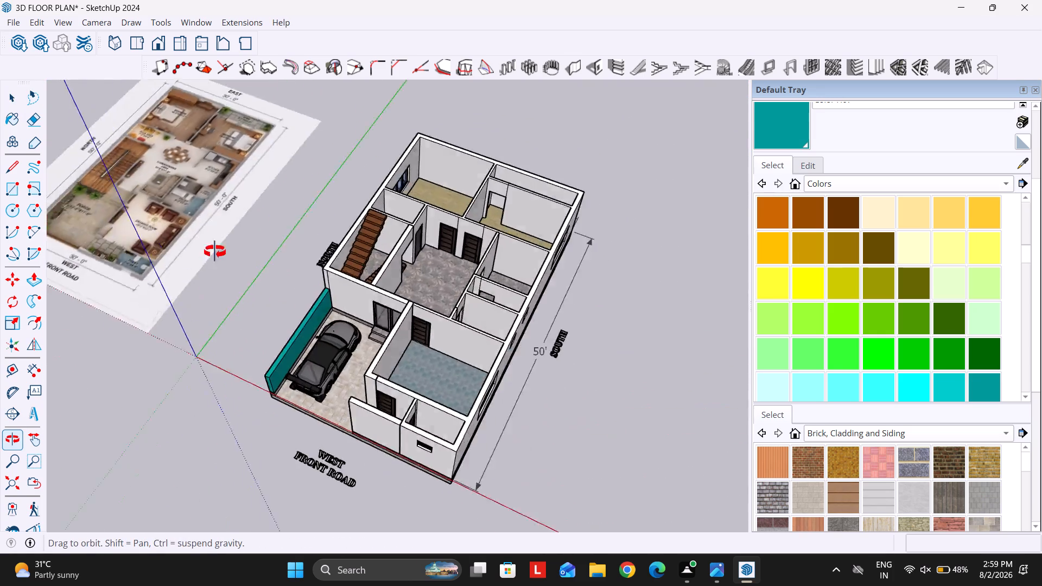
middle_click_drag(215, 252, 37, 177)
middle_click_drag(569, 286, 234, 251)
scroll(435, 276, "down", 3)
middle_click_drag(440, 354, 509, 378)
scroll(605, 378, "up", 7)
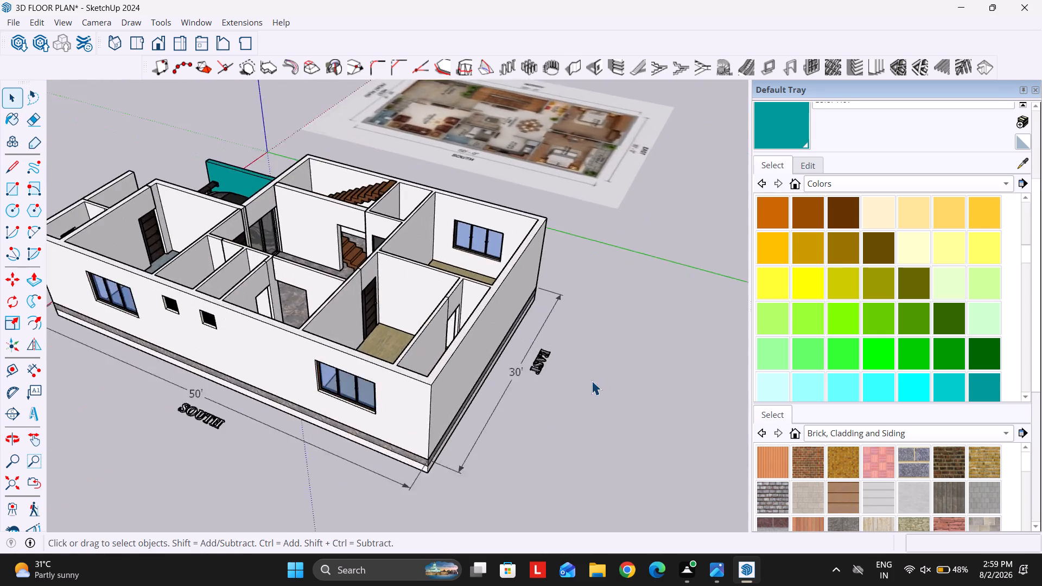
scroll(592, 380, "up", 6)
scroll(545, 372, "up", 1)
middle_click_drag(547, 370, 260, 314)
scroll(485, 247, "down", 4)
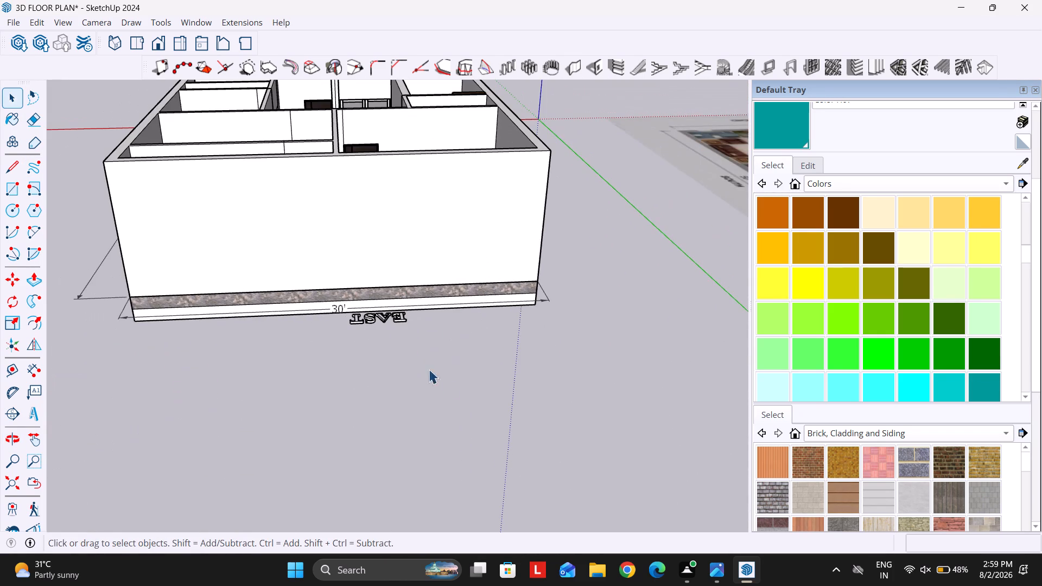
Move the EAST label about 2' 4" along the red axis, towards the middle of the house's east wall.
scroll(390, 319, "up", 2)
middle_click_drag(387, 319, 389, 283)
scroll(370, 294, "up", 1)
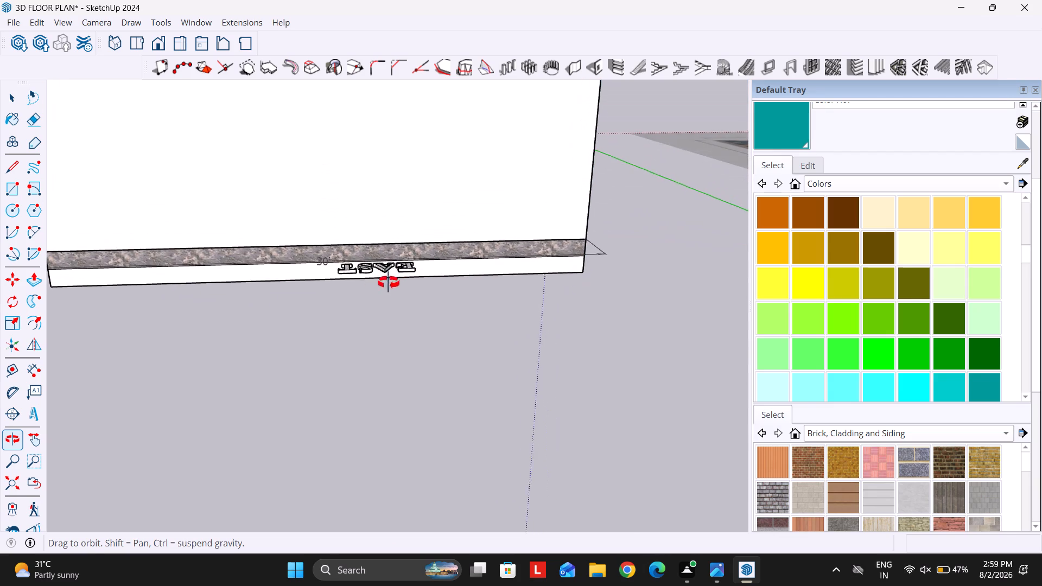
middle_click_drag(389, 283, 389, 283)
scroll(435, 251, "down", 1)
middle_click_drag(435, 263, 430, 284)
scroll(430, 284, "down", 3)
left_click(421, 300)
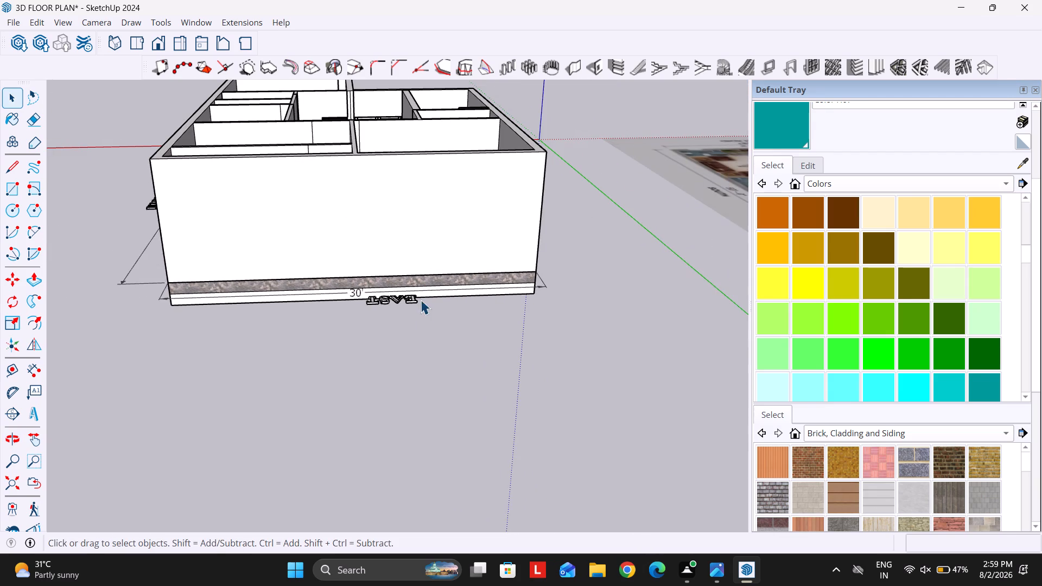
left_click(405, 298)
left_click(7, 284)
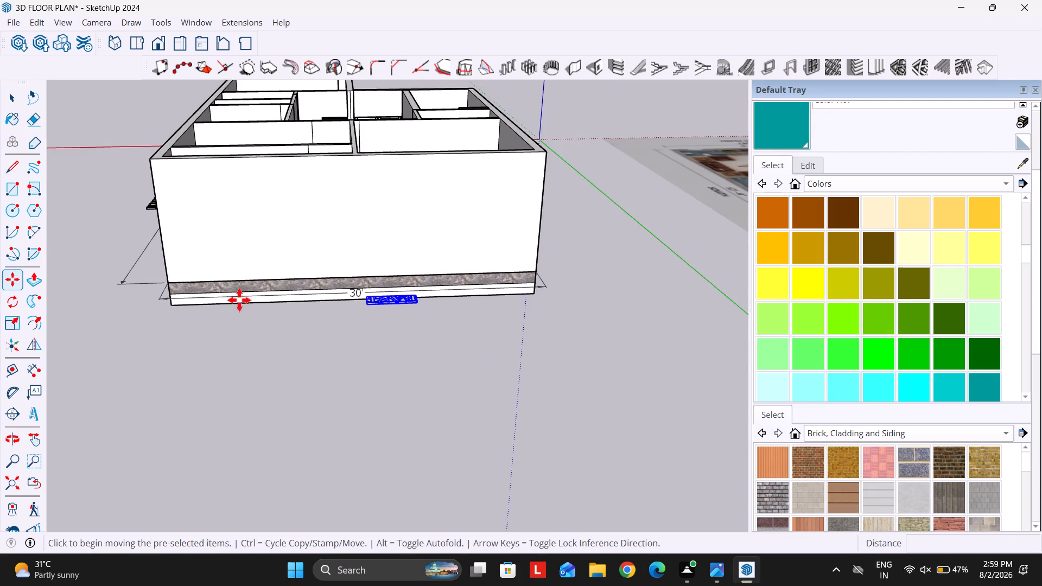
scroll(347, 279, "up", 5)
left_click(428, 308)
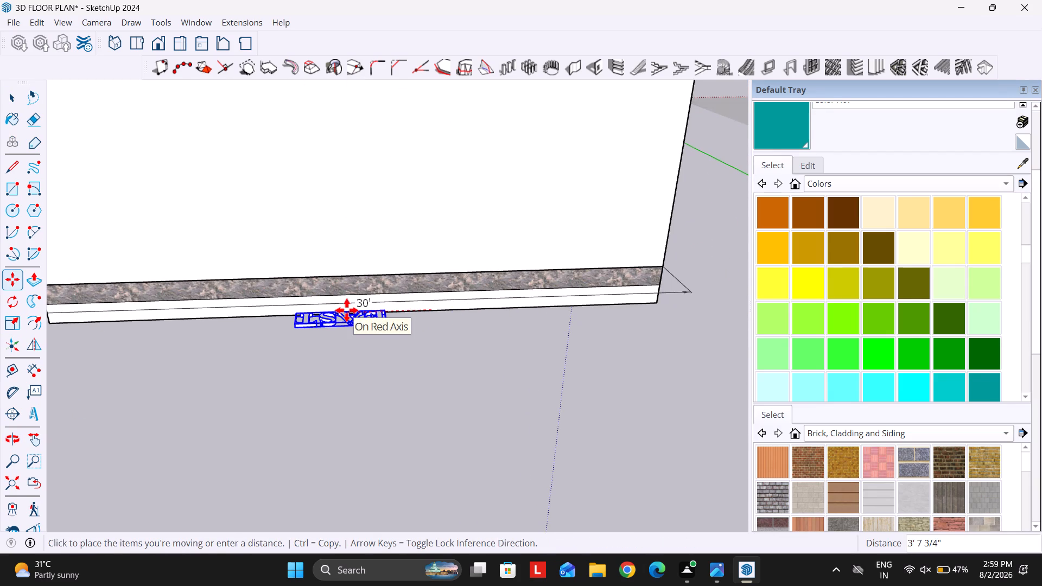
key("Right")
scroll(284, 331, "down", 9)
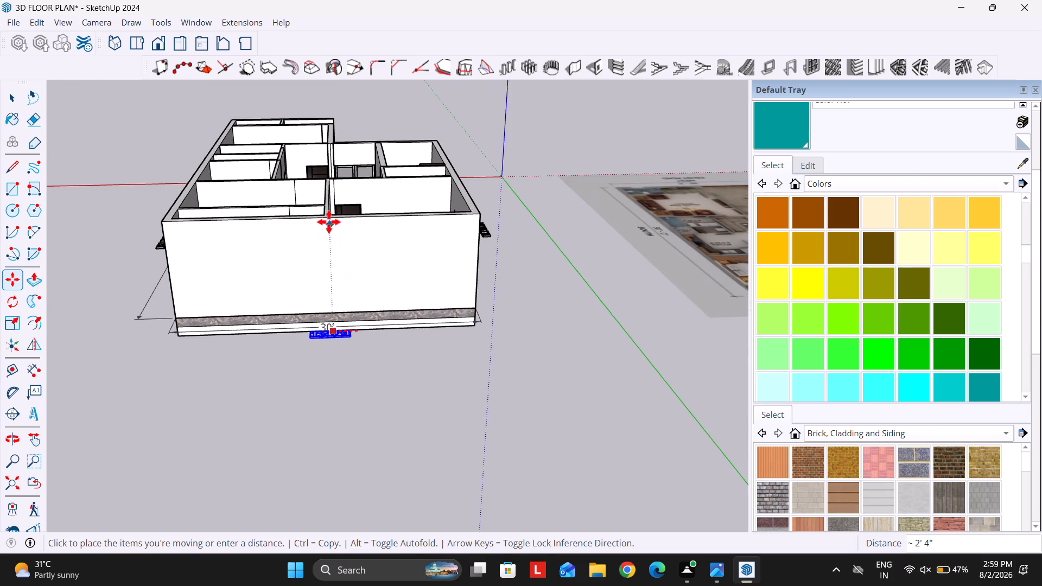
left_click(328, 221)
middle_click_drag(273, 338, 630, 400)
middle_click_drag(164, 360, 239, 334)
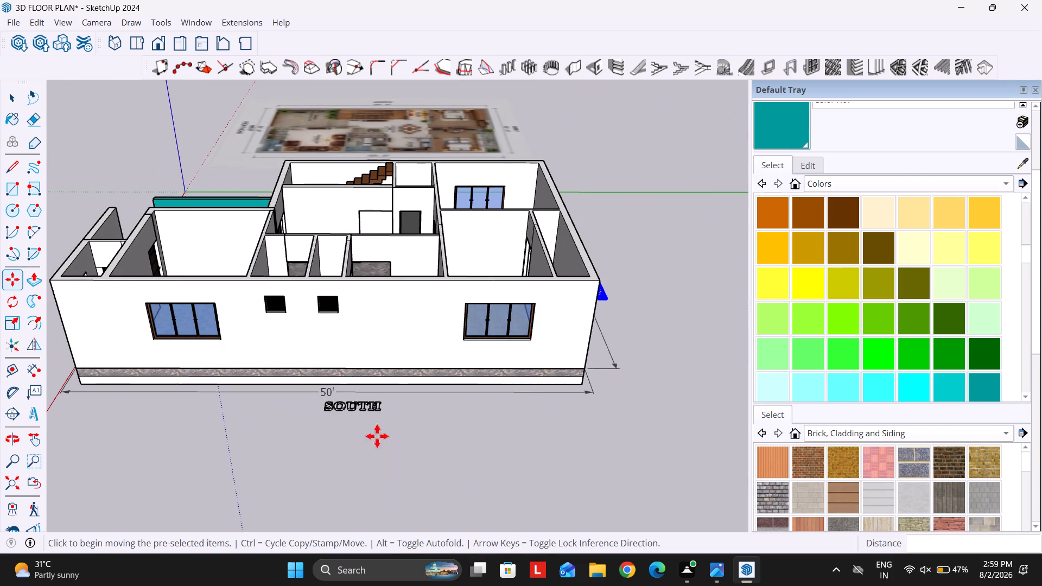
left_click(16, 274)
left_click(416, 457)
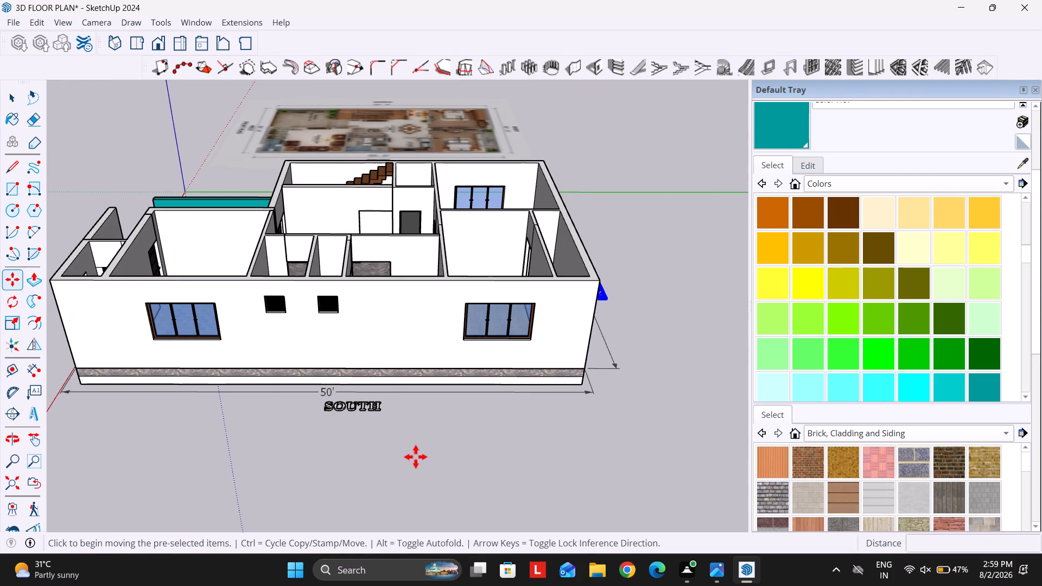
key("Tab")
key("space")
left_click(443, 480)
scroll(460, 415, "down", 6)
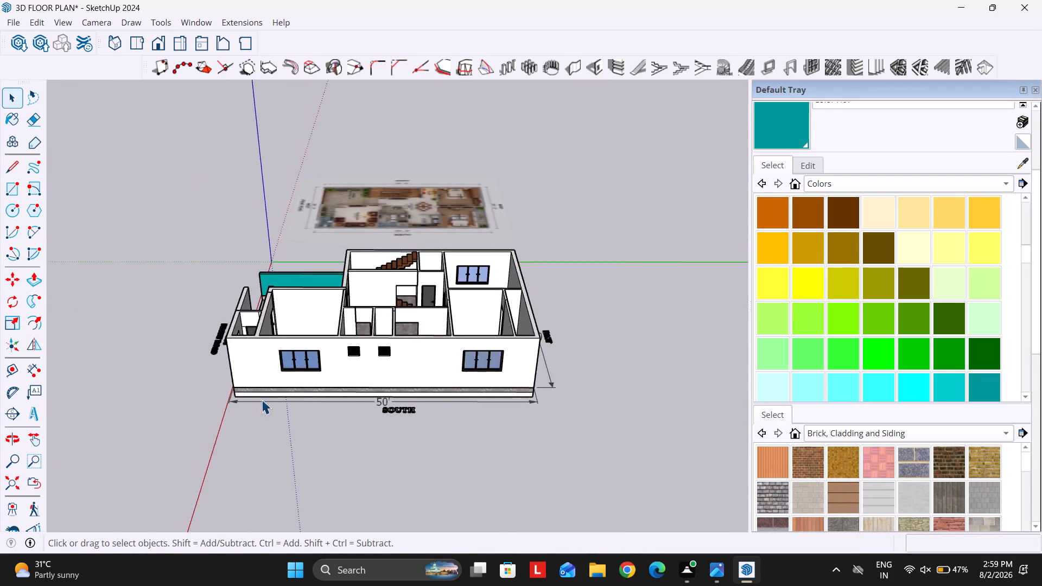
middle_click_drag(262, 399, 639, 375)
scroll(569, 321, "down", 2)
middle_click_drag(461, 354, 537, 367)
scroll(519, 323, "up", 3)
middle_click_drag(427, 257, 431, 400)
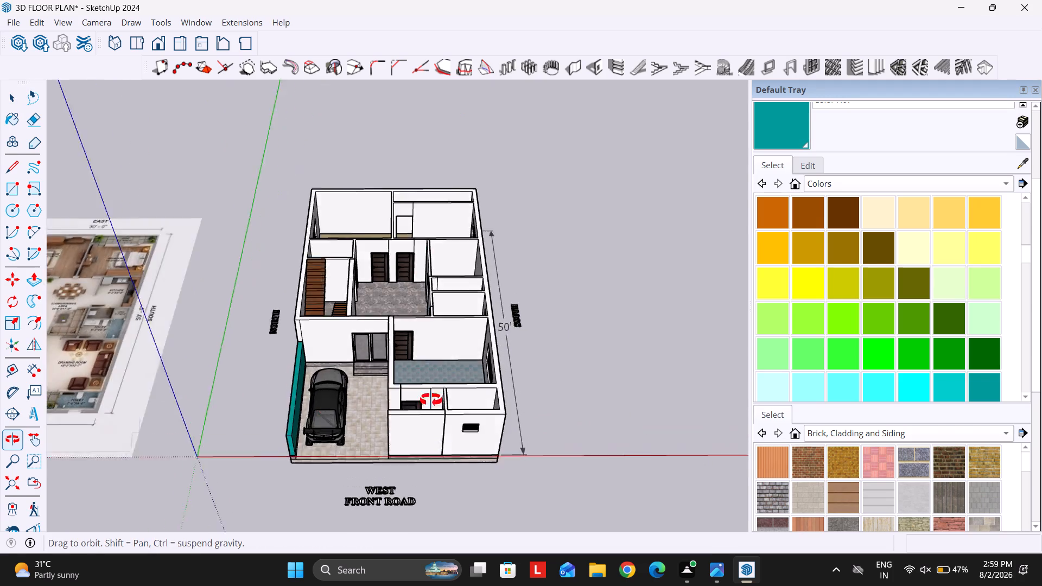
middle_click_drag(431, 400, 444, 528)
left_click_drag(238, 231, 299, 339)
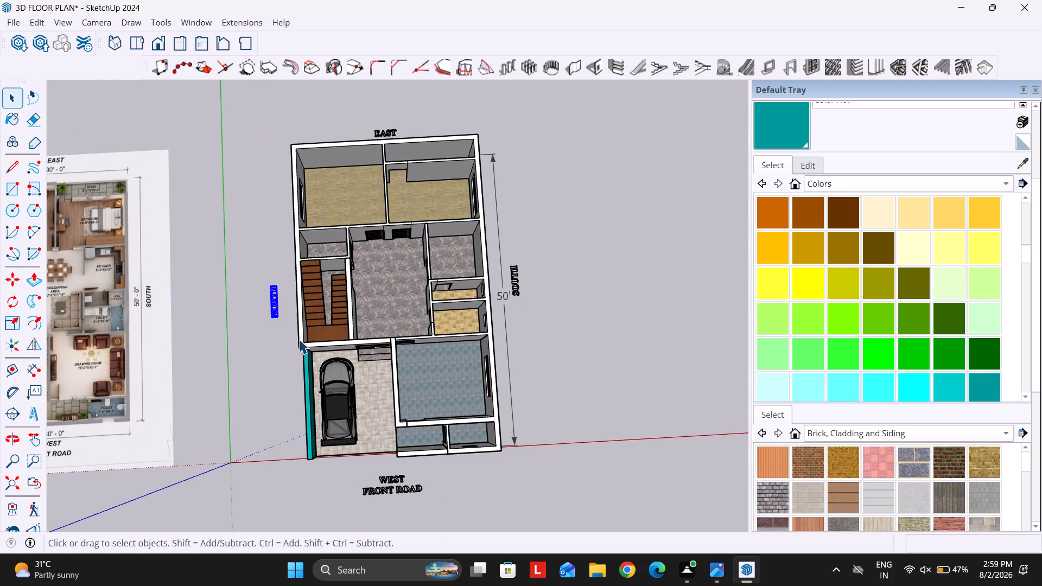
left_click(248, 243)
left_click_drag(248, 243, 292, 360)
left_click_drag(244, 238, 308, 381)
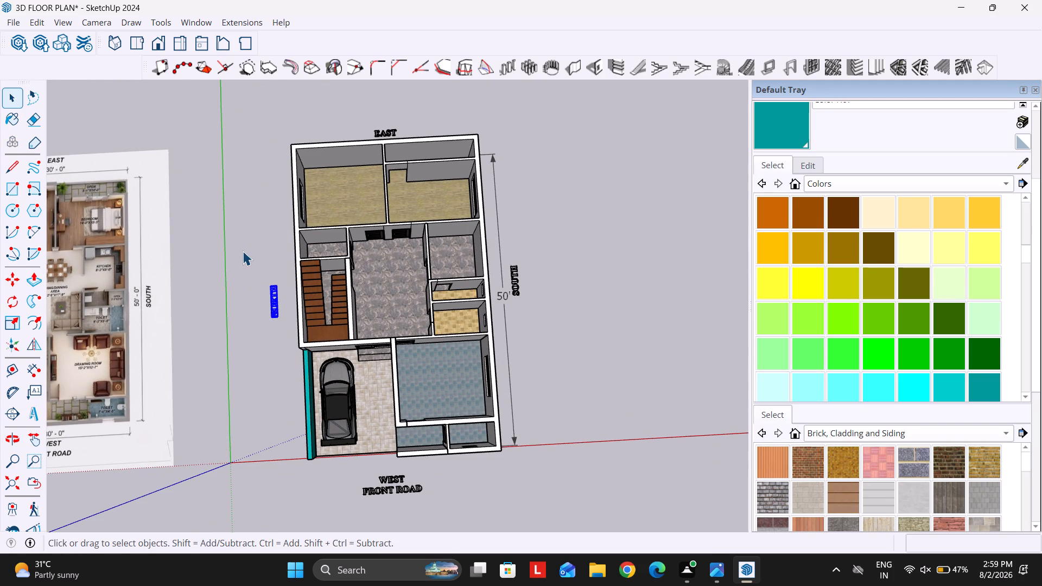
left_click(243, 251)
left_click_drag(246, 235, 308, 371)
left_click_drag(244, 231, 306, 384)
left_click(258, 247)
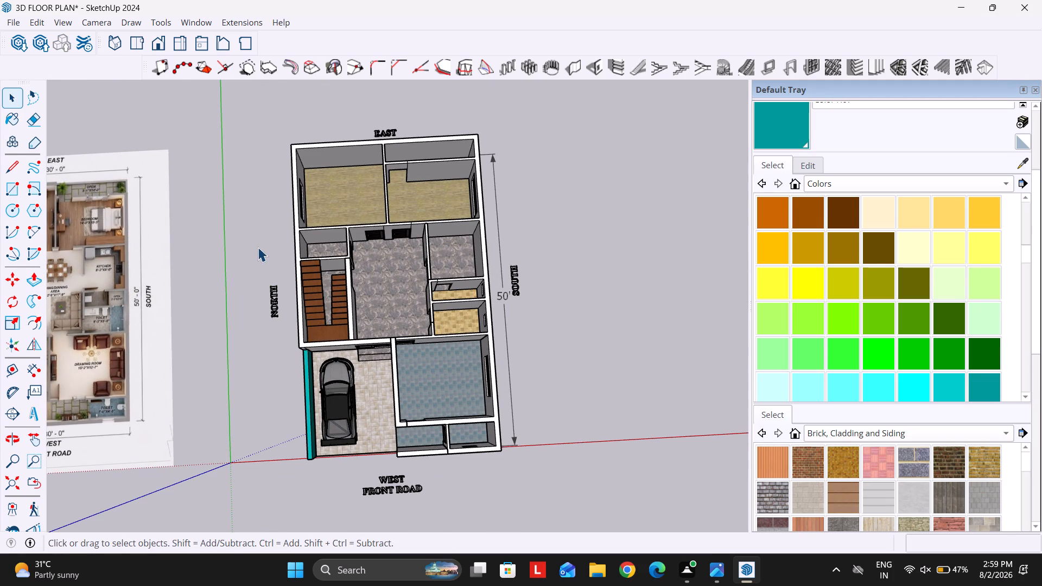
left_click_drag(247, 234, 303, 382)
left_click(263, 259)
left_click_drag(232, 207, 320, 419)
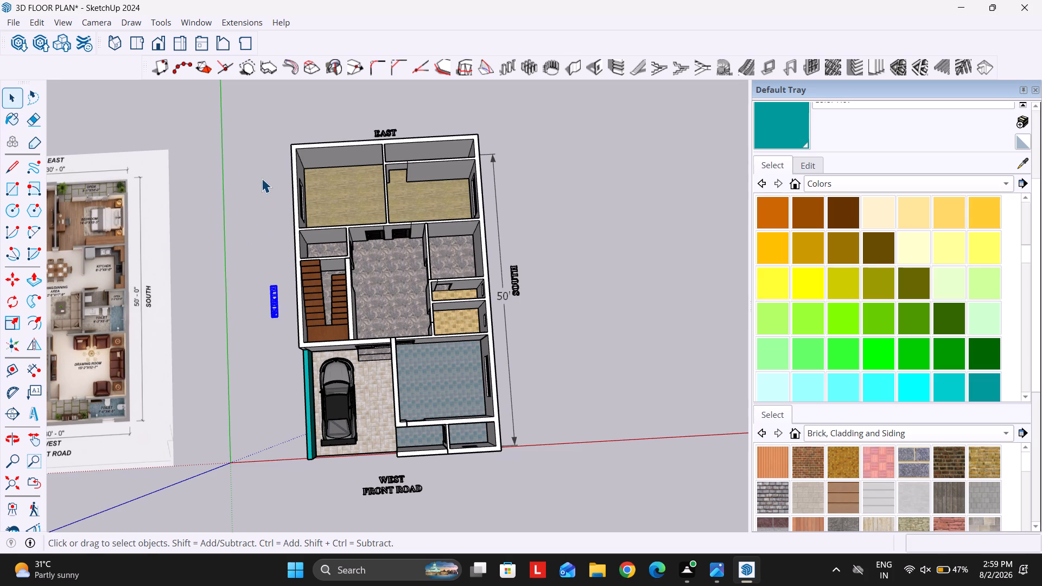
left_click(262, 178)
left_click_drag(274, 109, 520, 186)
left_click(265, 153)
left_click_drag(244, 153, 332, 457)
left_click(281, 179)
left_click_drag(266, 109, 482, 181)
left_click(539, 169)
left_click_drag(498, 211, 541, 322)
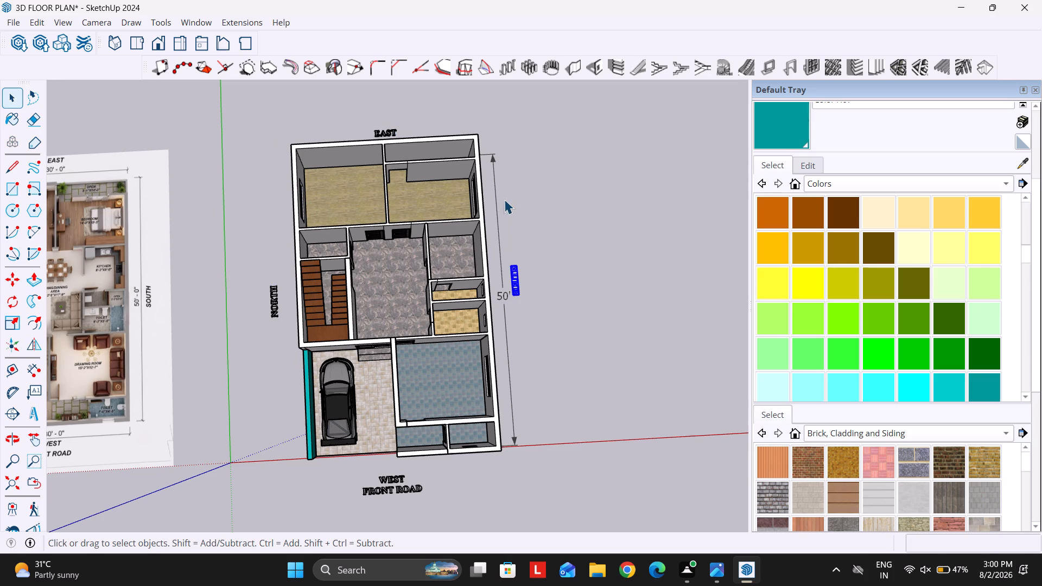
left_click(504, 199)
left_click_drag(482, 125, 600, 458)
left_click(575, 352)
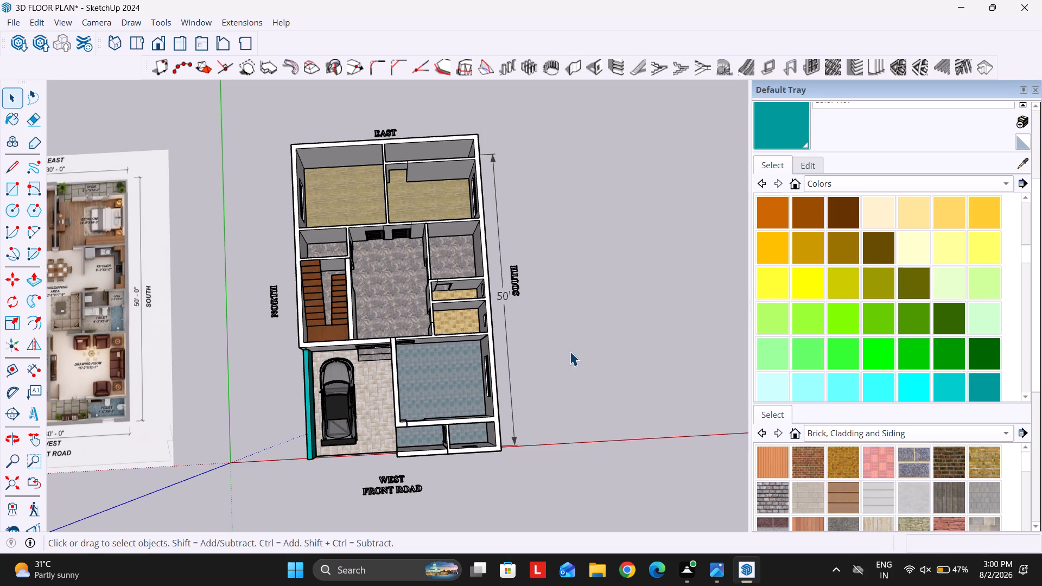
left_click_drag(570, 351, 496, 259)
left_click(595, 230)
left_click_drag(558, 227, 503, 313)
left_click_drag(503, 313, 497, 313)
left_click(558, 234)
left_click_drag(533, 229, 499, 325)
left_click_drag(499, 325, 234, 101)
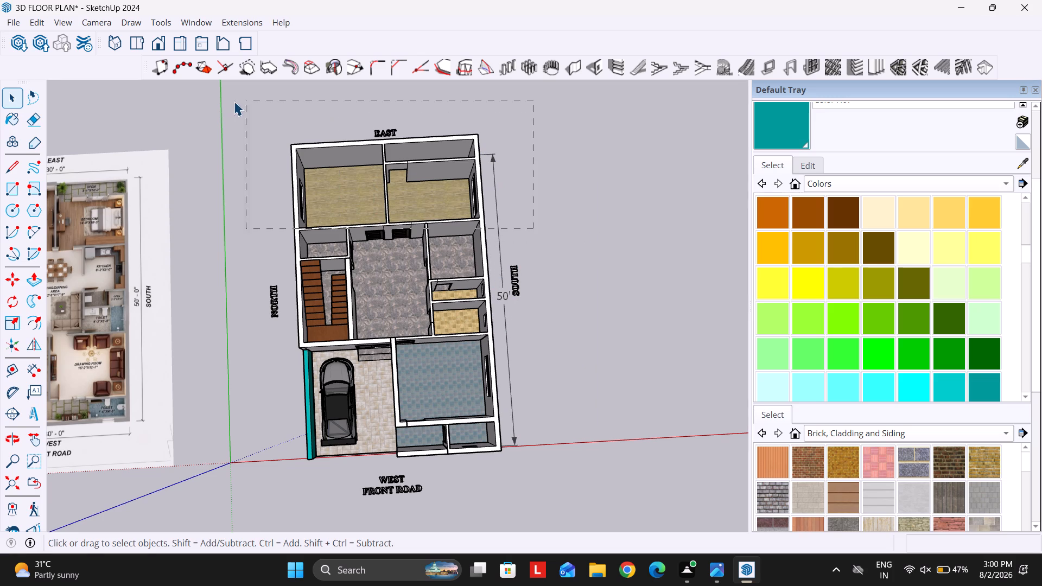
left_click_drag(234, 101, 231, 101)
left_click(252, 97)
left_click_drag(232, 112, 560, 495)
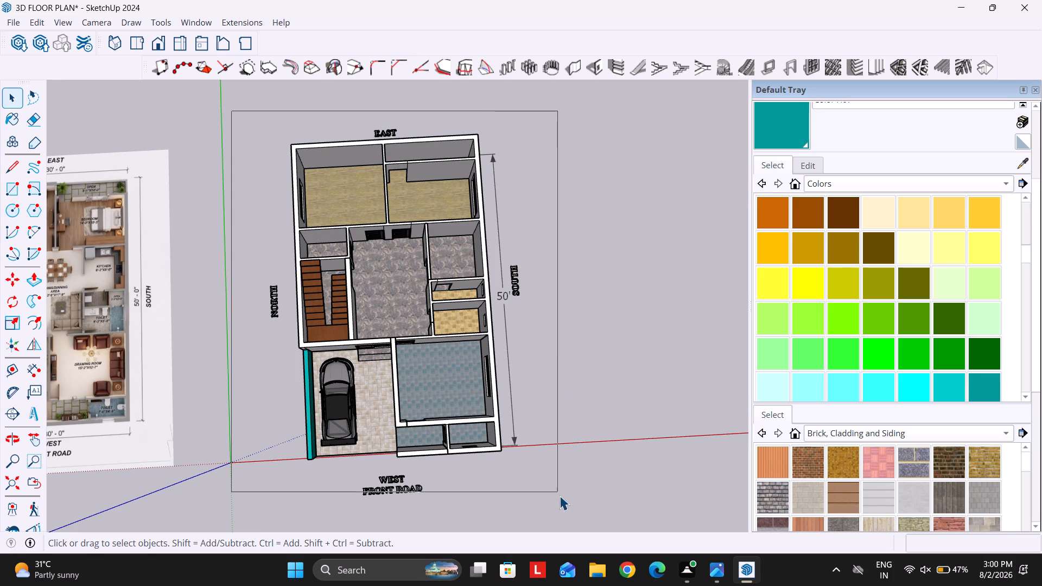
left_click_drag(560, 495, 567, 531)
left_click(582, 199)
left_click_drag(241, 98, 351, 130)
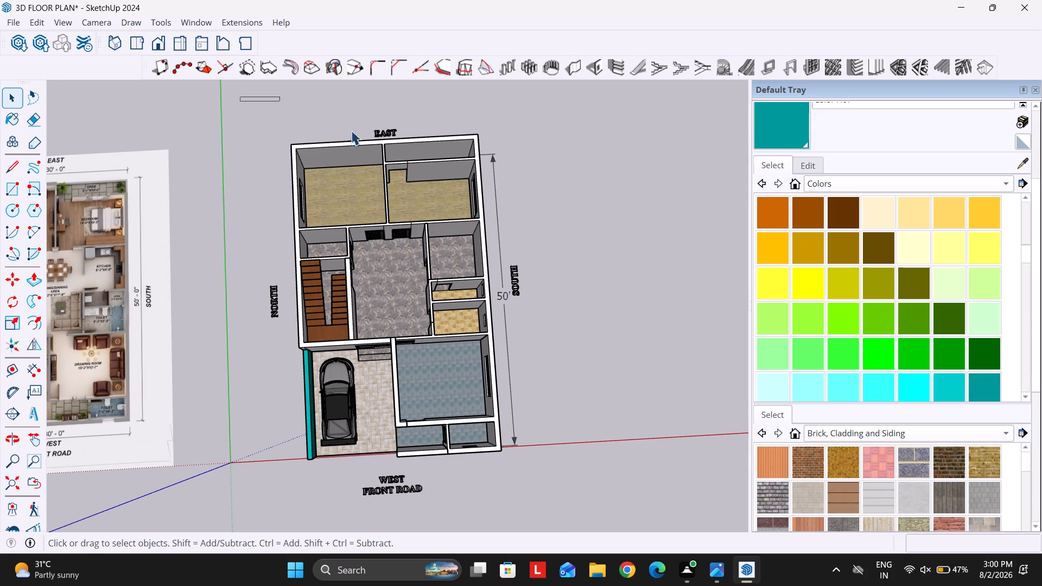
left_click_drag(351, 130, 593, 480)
Examine the house model beside the reference floor plan image from several angles.
scroll(582, 304, "down", 4)
middle_click_drag(575, 415, 112, 131)
left_click(524, 200)
middle_click_drag(308, 281, 350, 284)
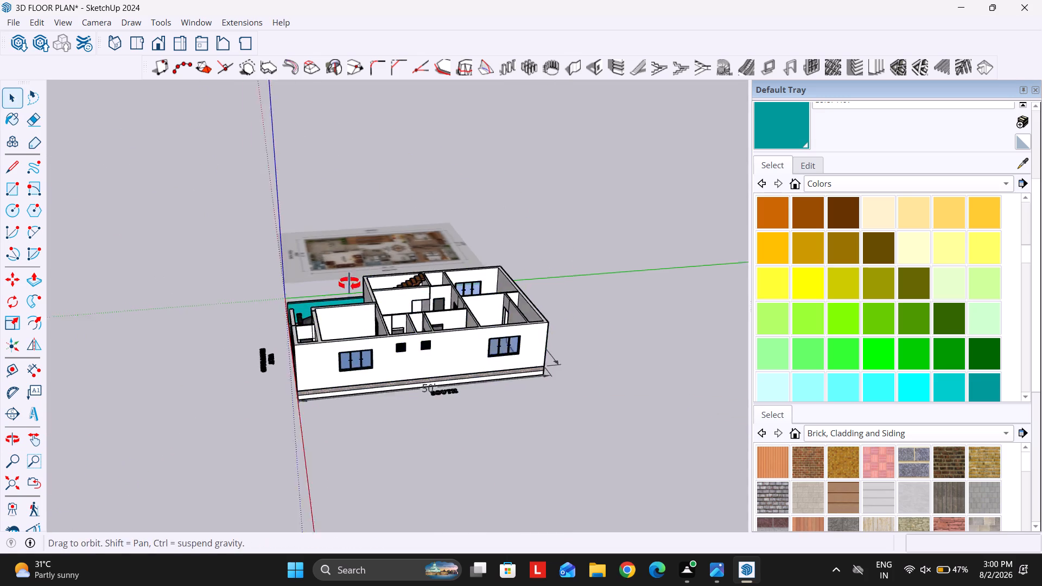
middle_click_drag(350, 284, 542, 272)
scroll(532, 241, "down", 5)
middle_click_drag(467, 271, 447, 326)
scroll(408, 289, "up", 4)
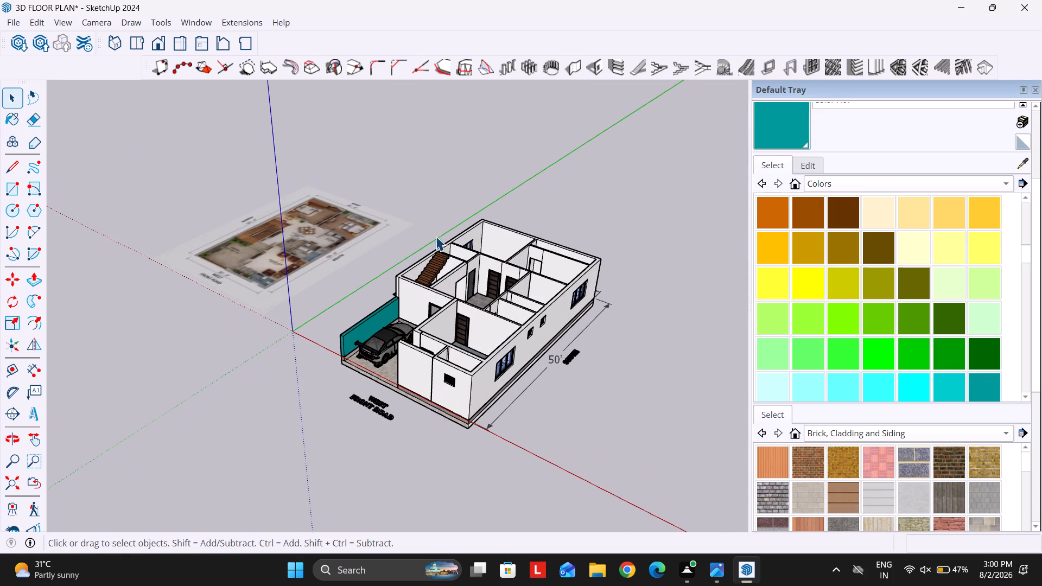
middle_click_drag(411, 230, 425, 240)
scroll(415, 236, "down", 4)
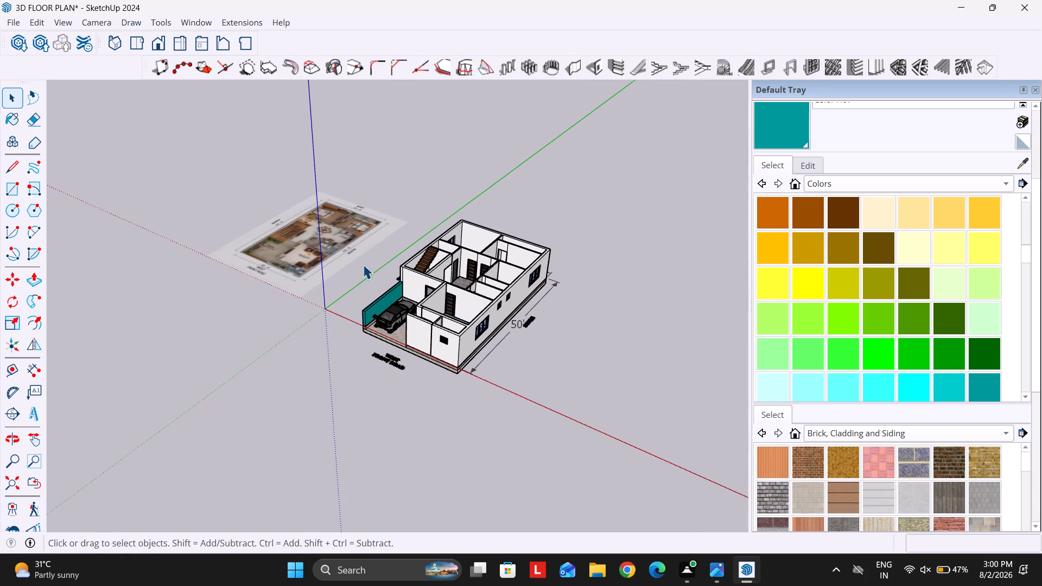
middle_click_drag(441, 267, 430, 393)
scroll(359, 271, "down", 3)
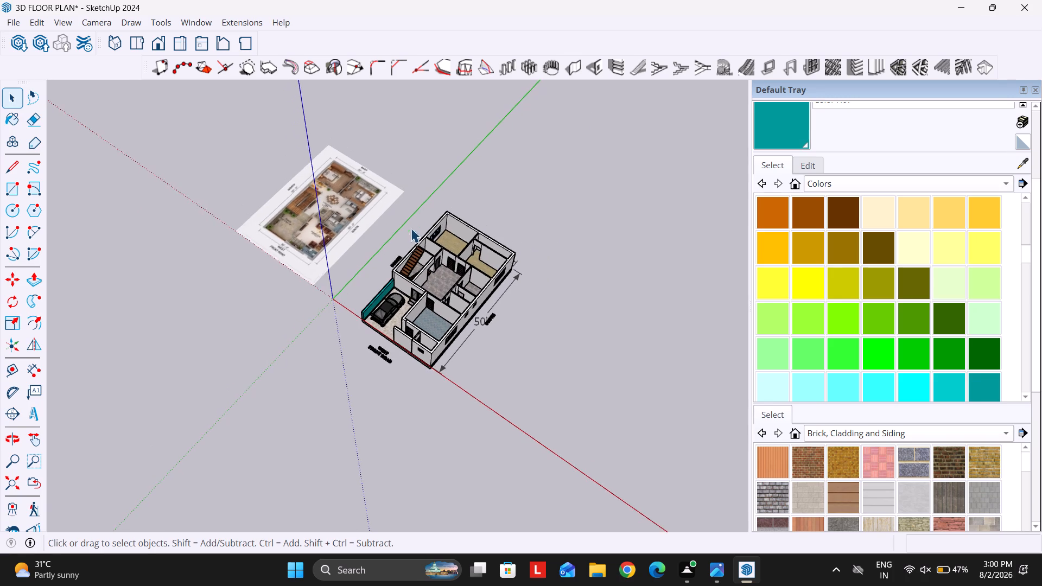
scroll(411, 206, "up", 4)
scroll(325, 229, "up", 3)
scroll(355, 256, "down", 4)
middle_click_drag(392, 307, 436, 309)
scroll(425, 251, "up", 5)
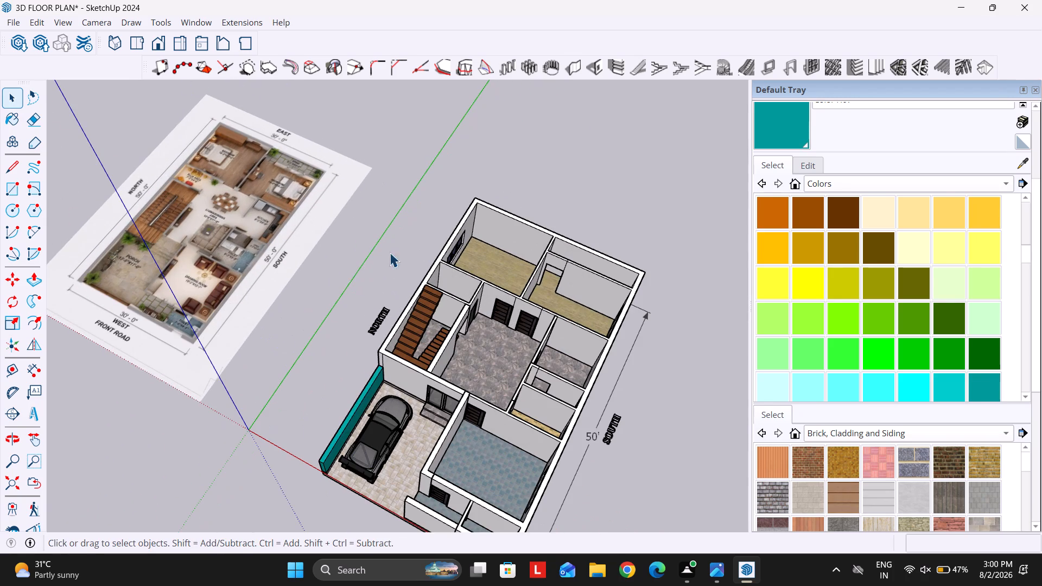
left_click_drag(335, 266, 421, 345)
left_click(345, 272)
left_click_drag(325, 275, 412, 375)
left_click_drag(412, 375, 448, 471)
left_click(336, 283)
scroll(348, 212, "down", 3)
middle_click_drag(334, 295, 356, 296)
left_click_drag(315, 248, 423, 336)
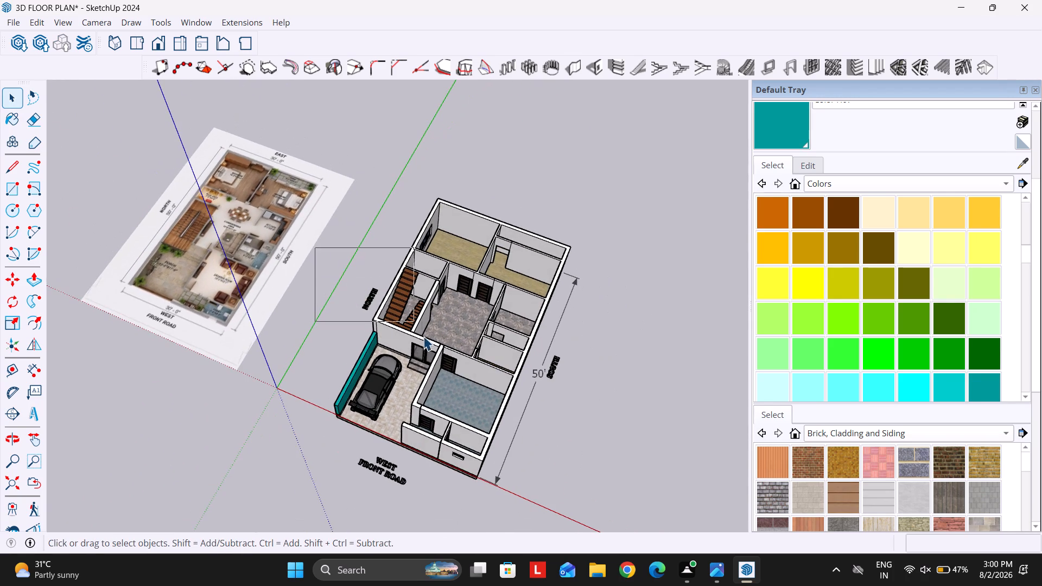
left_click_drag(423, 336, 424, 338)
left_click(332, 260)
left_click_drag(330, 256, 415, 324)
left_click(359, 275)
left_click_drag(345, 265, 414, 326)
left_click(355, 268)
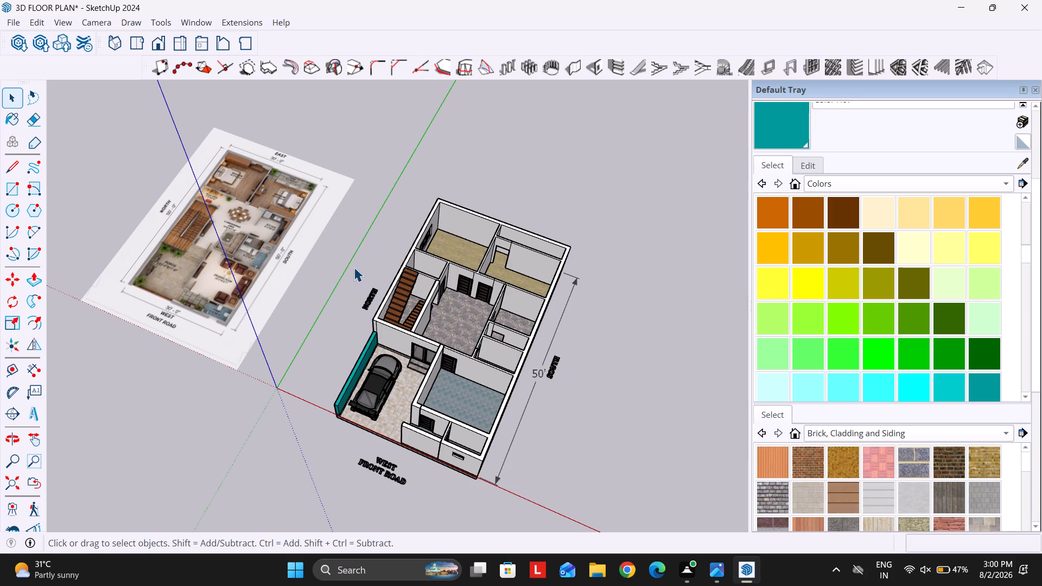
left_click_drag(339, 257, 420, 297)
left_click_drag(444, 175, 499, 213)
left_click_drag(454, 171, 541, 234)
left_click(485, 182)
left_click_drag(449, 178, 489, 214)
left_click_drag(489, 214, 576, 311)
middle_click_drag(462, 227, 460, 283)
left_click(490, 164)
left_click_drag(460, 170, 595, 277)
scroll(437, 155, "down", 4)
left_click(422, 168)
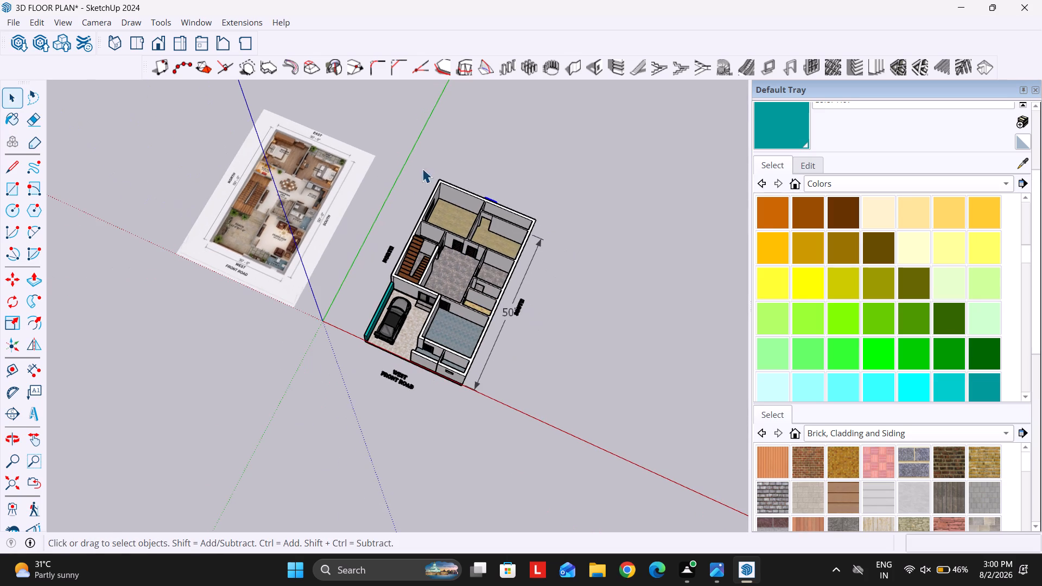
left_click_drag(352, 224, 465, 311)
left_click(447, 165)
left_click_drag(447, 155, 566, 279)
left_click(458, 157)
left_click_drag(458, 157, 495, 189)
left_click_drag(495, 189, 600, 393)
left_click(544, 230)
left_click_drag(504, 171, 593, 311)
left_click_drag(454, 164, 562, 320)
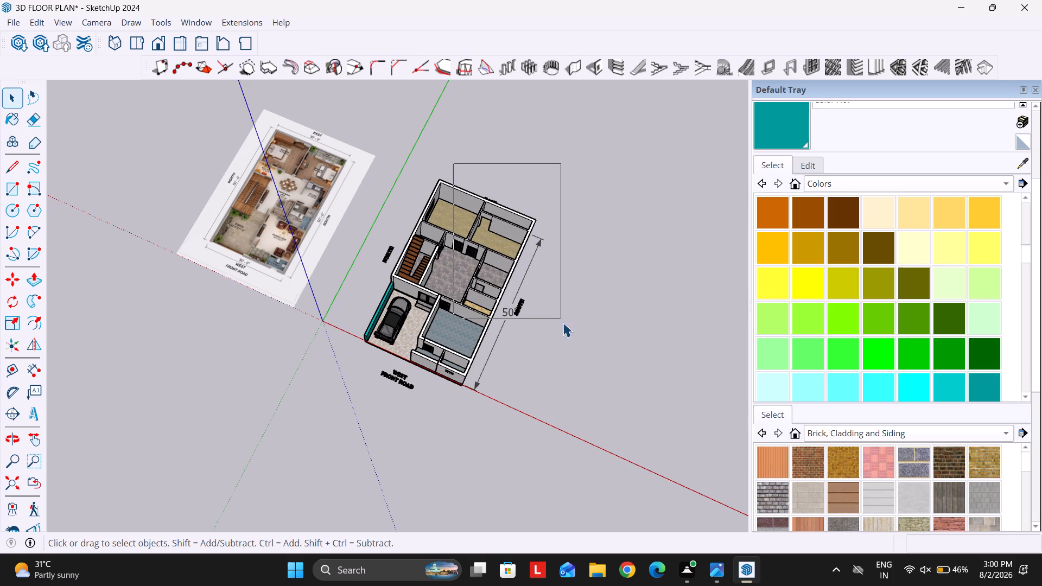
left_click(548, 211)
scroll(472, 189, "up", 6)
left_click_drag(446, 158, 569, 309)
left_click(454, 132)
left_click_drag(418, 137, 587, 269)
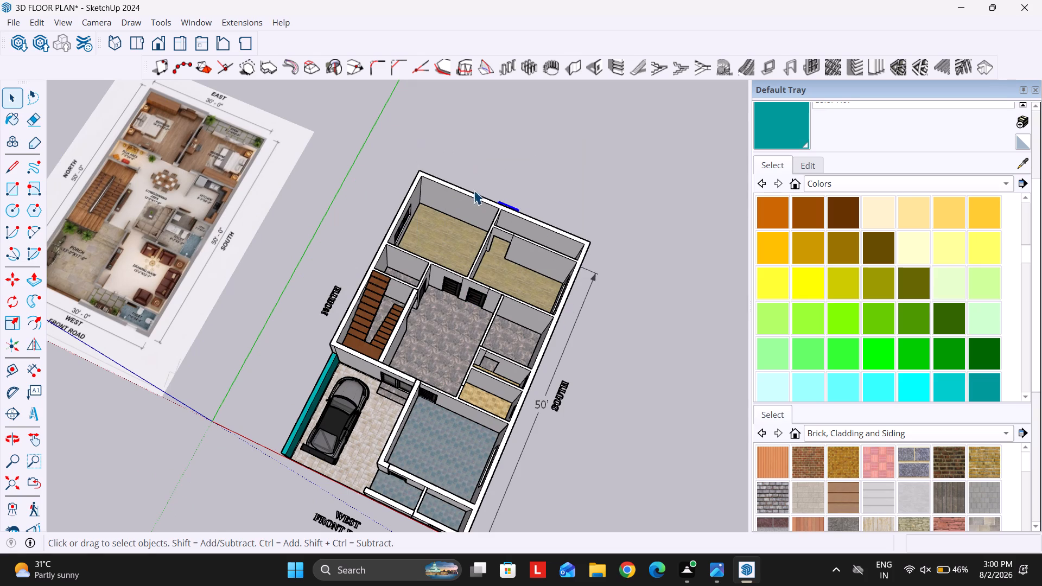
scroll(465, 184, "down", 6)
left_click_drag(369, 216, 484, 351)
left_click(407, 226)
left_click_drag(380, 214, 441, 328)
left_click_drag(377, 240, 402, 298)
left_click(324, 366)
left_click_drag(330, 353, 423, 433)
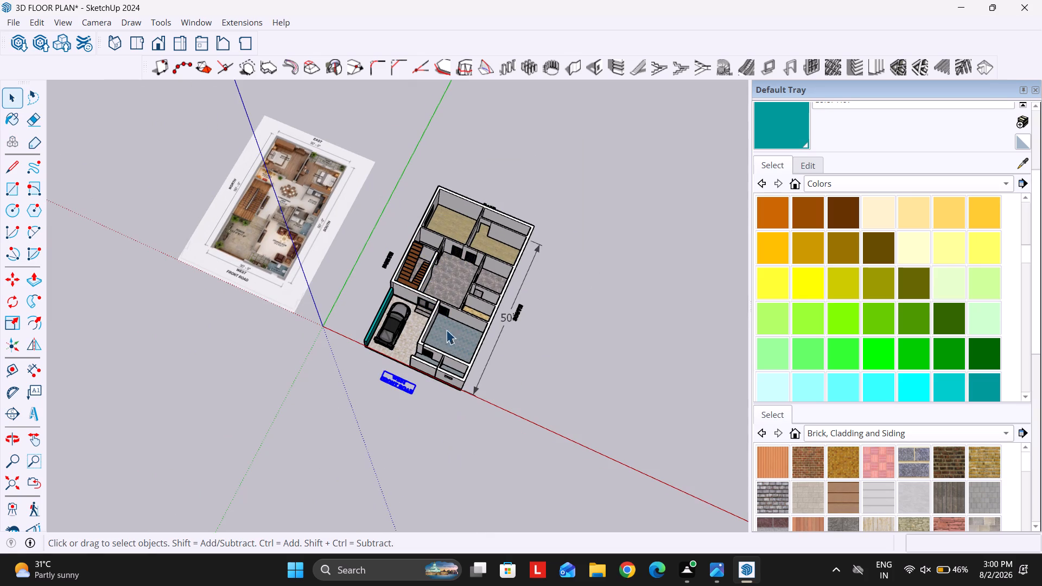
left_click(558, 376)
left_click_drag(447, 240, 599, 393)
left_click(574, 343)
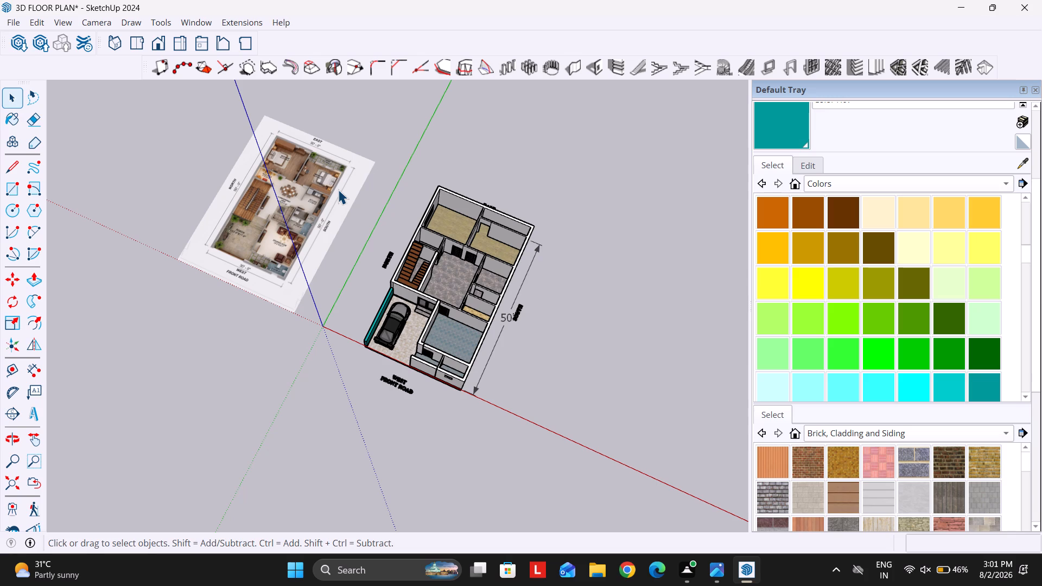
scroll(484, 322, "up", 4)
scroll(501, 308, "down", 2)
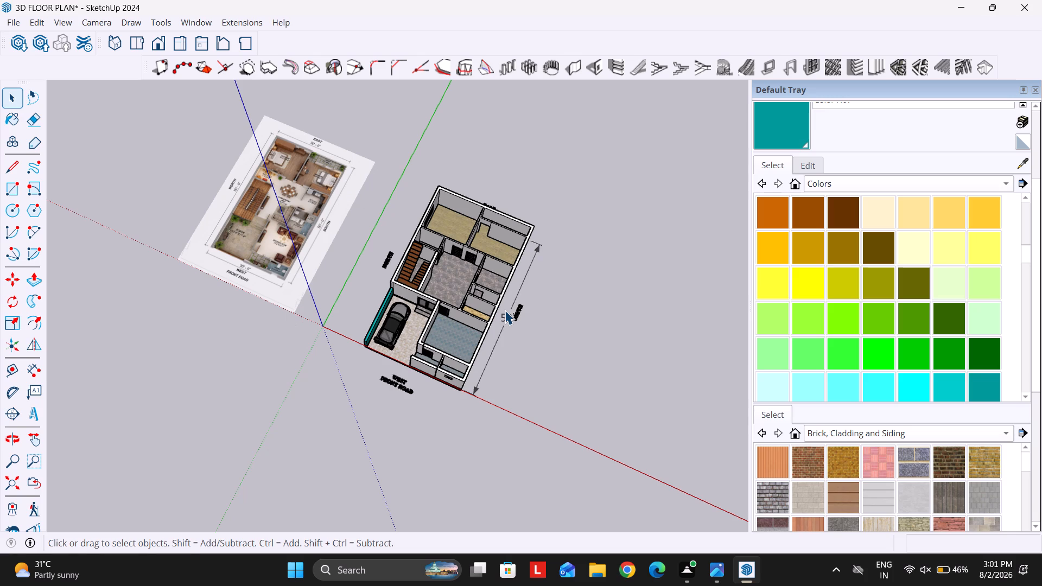
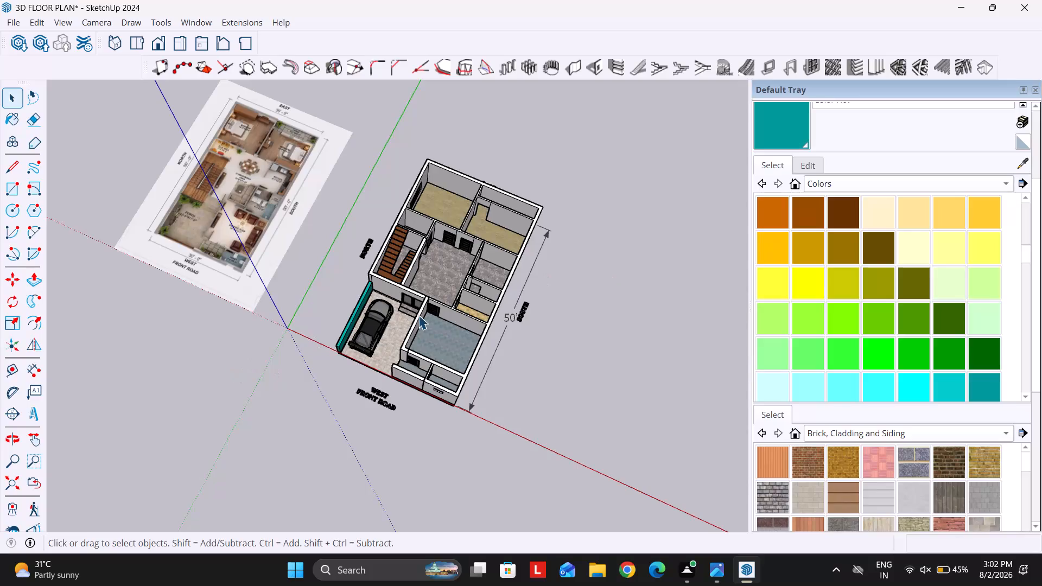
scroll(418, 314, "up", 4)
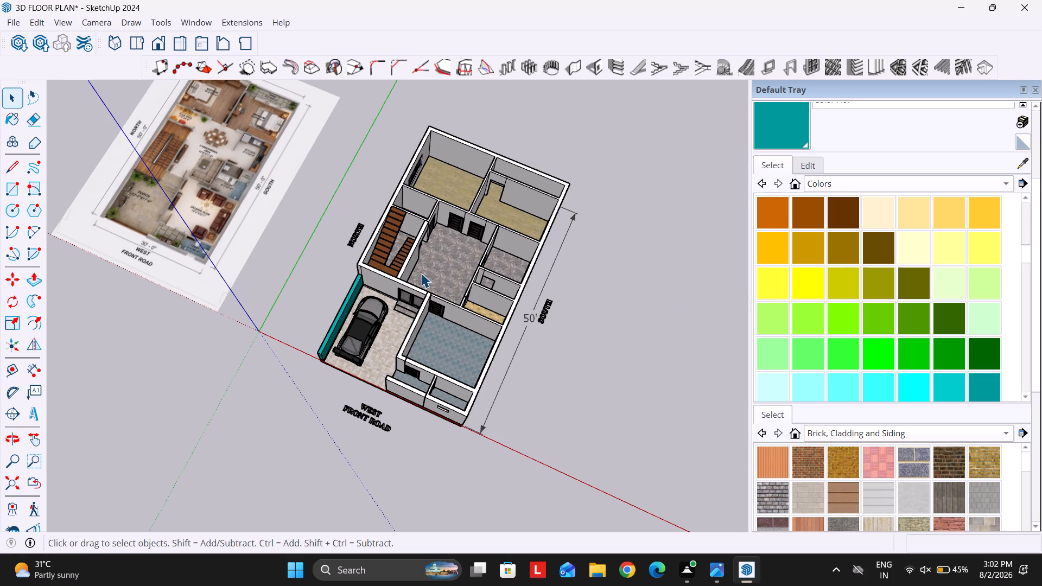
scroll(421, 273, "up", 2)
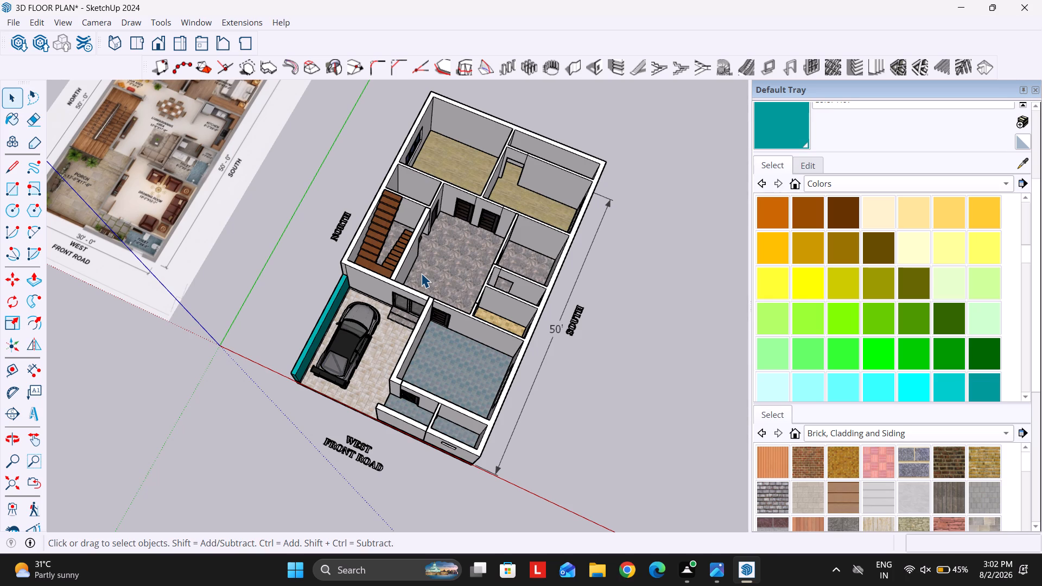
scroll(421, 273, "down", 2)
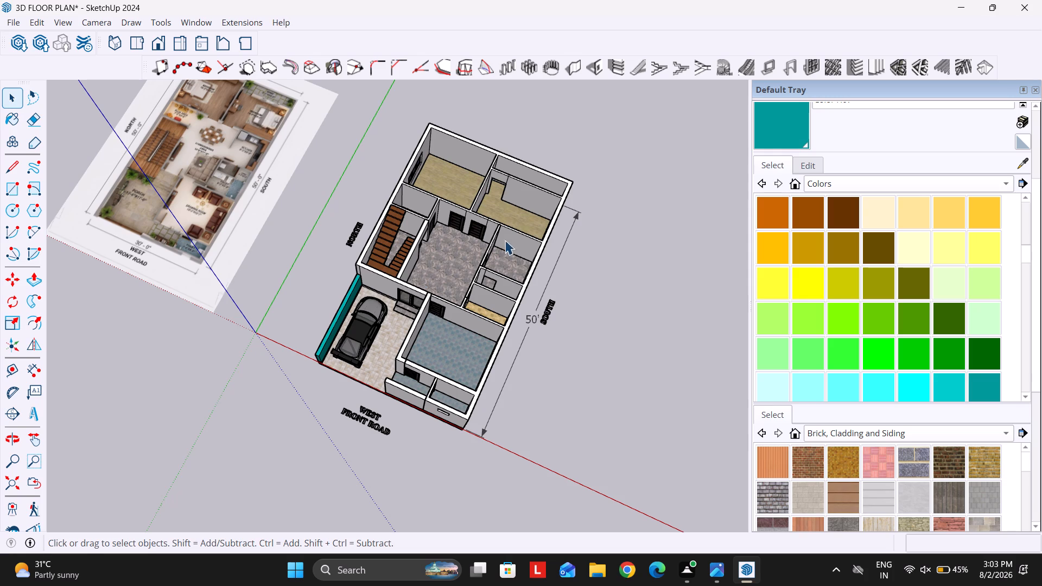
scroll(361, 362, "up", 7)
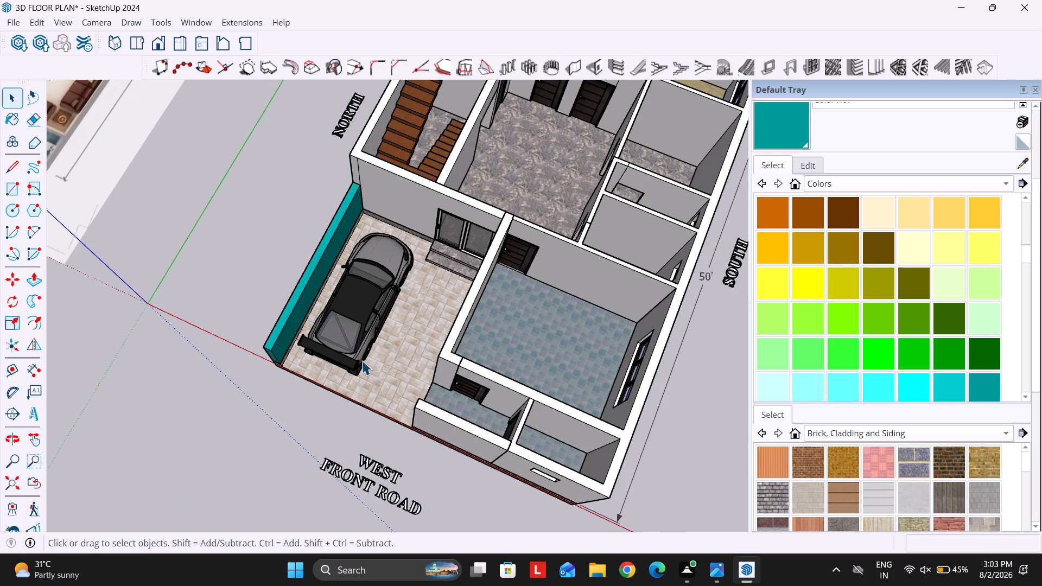
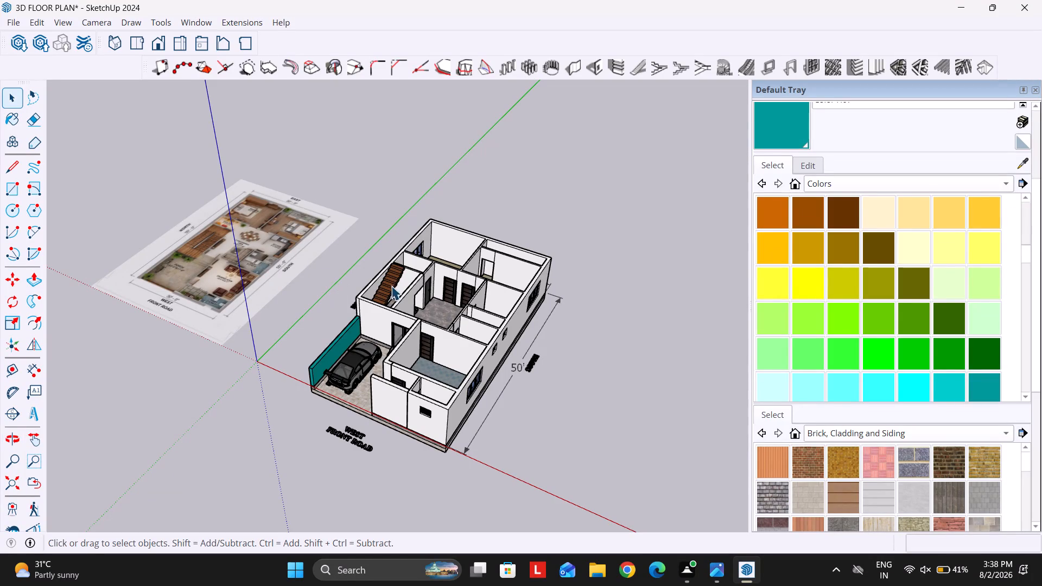
Examine the interior rooms, stairs and openings of the house model against the reference floor plan image.
scroll(125, 213, "up", 5)
scroll(233, 239, "up", 5)
scroll(194, 249, "down", 8)
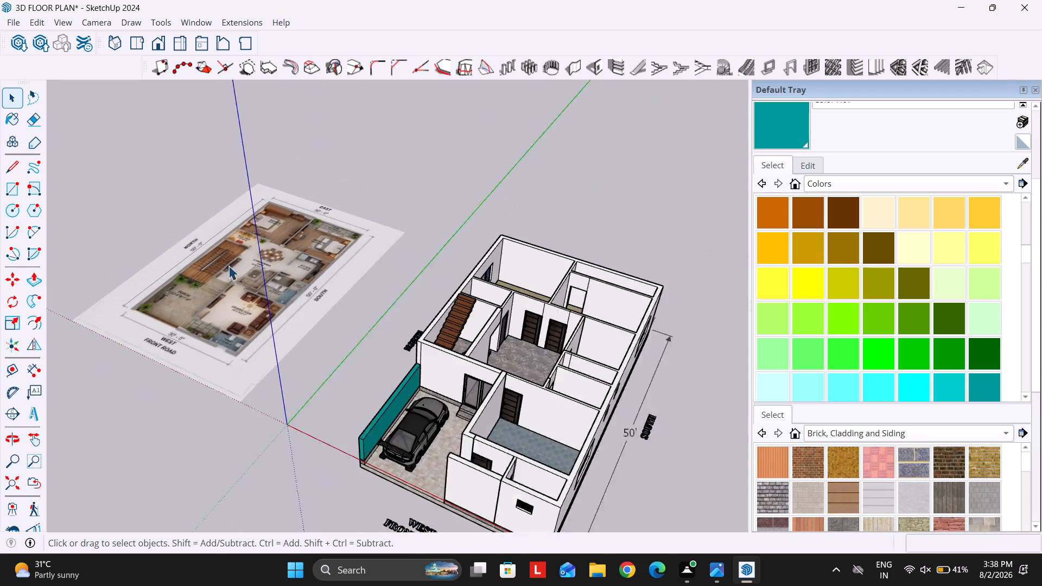
middle_click_drag(424, 222, 436, 279)
scroll(536, 353, "up", 6)
middle_click_drag(428, 249, 494, 316)
scroll(494, 316, "up", 6)
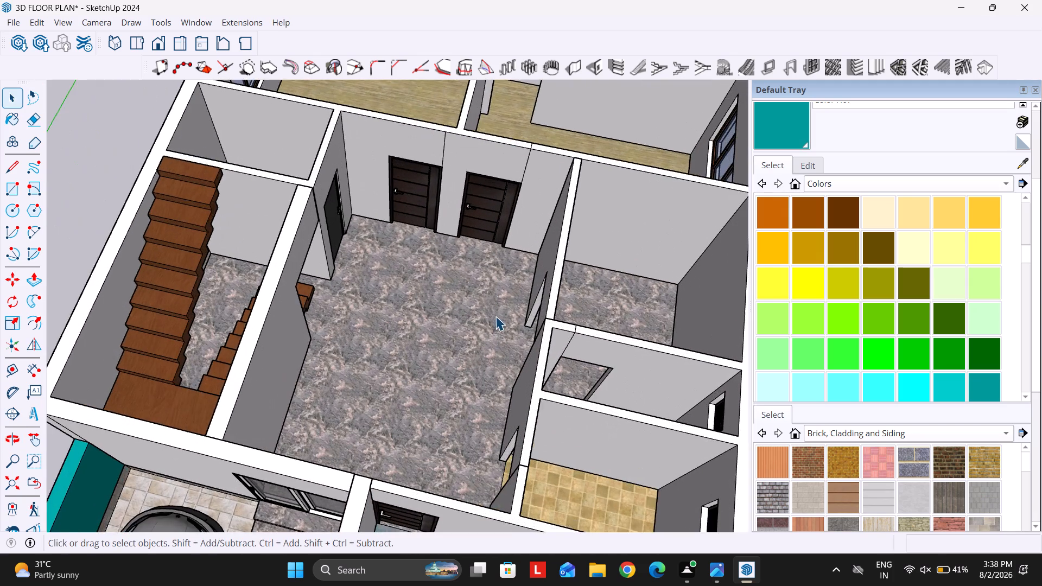
scroll(352, 263, "down", 11)
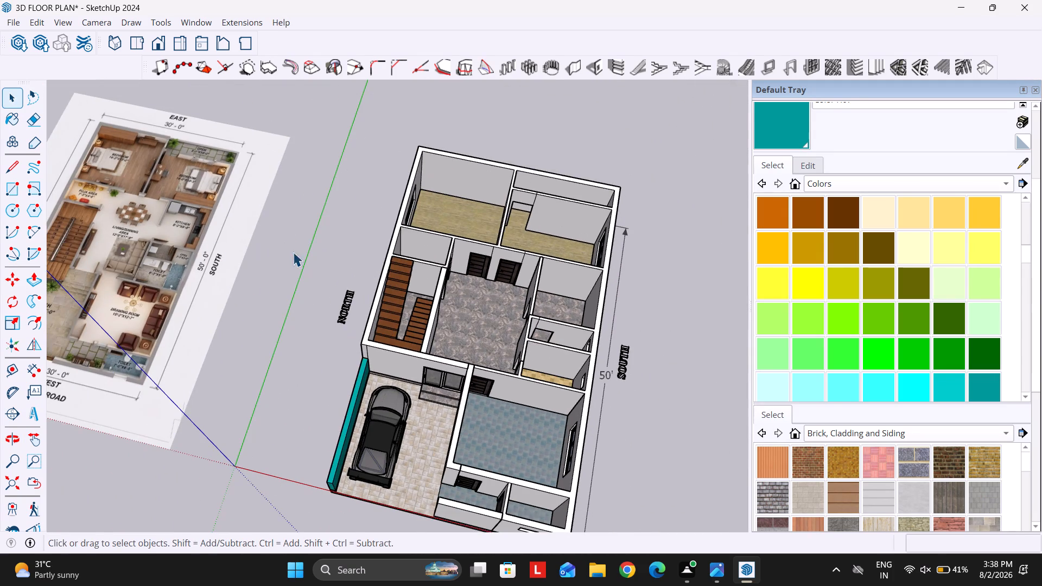
scroll(288, 305, "down", 4)
scroll(451, 285, "up", 7)
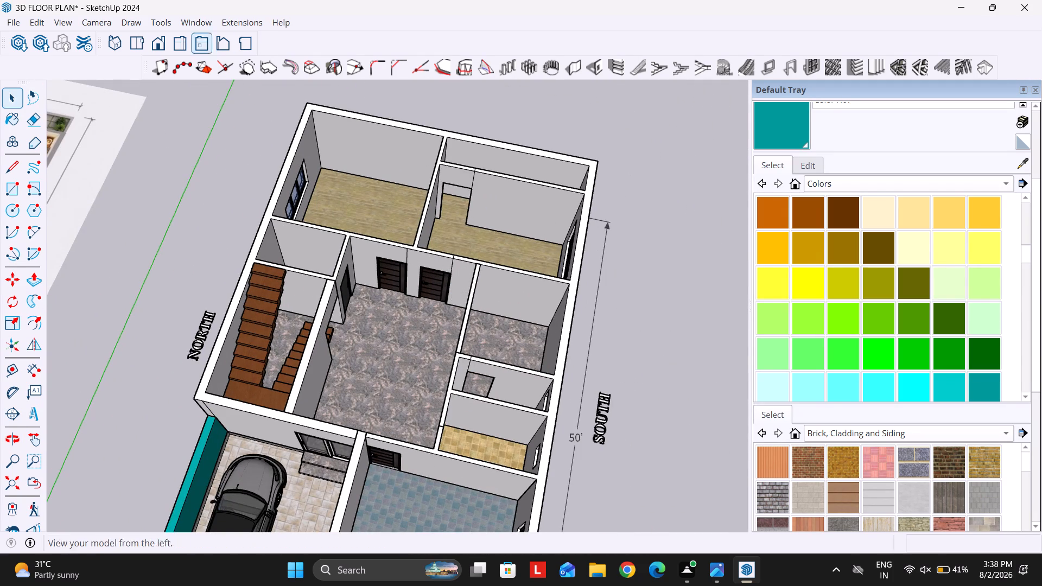
Open 3D Warehouse and select the existing model search term for replacement.
left_click(17, 47)
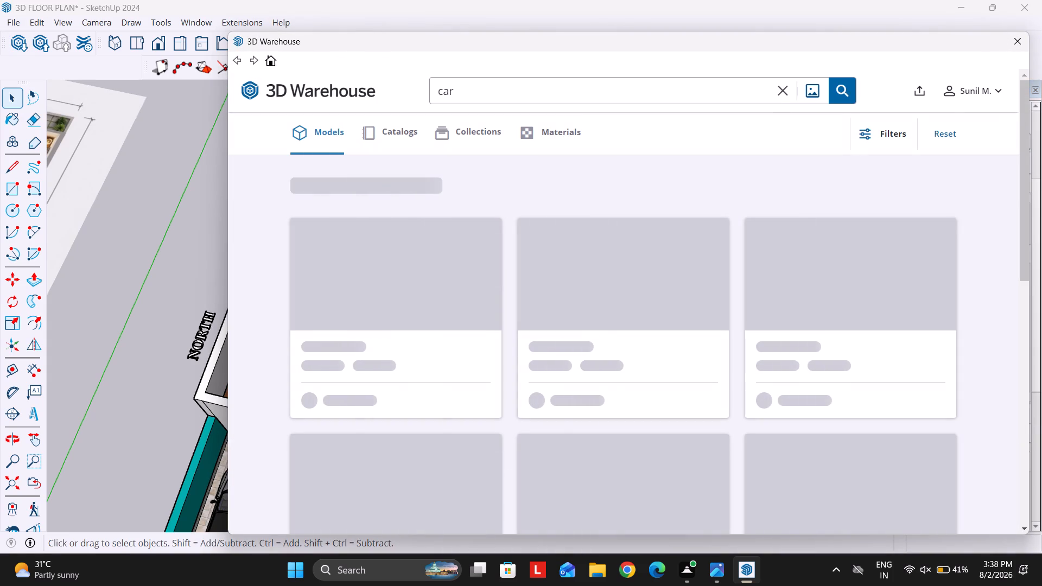
left_click_drag(484, 97, 404, 84)
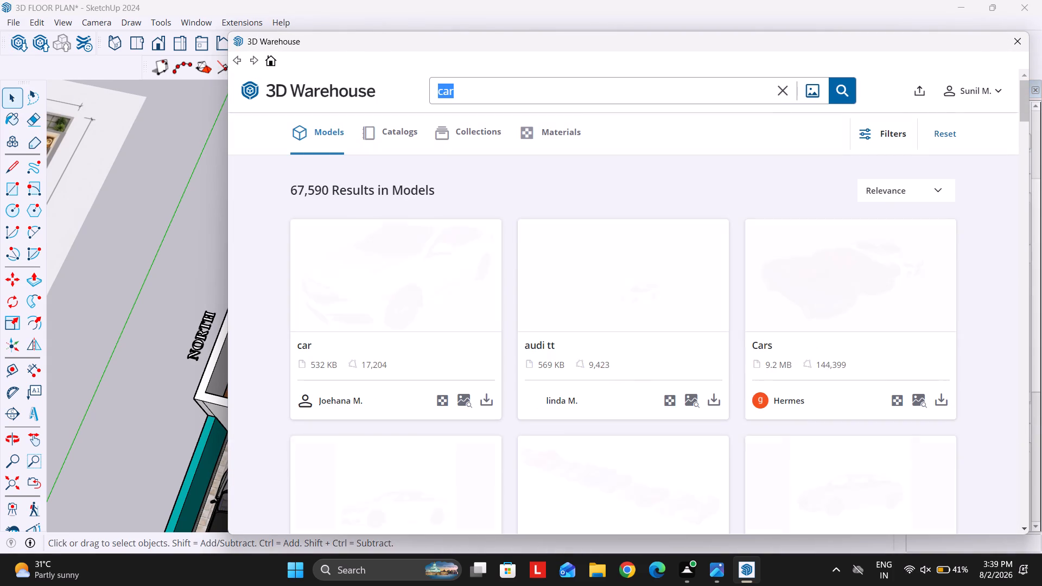
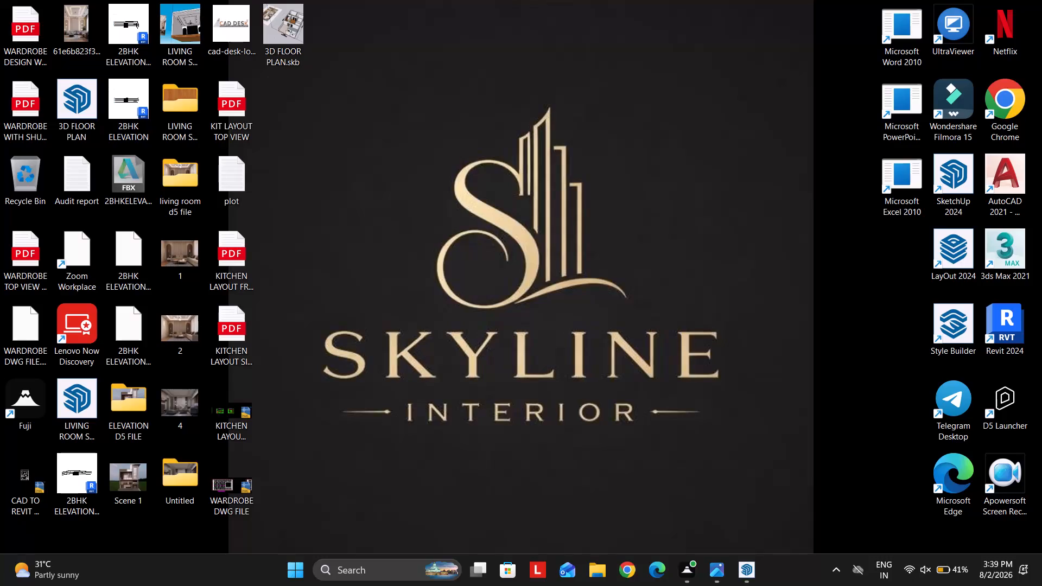
Search 3D Warehouse for dining models in place of the current car search.
left_click(748, 570)
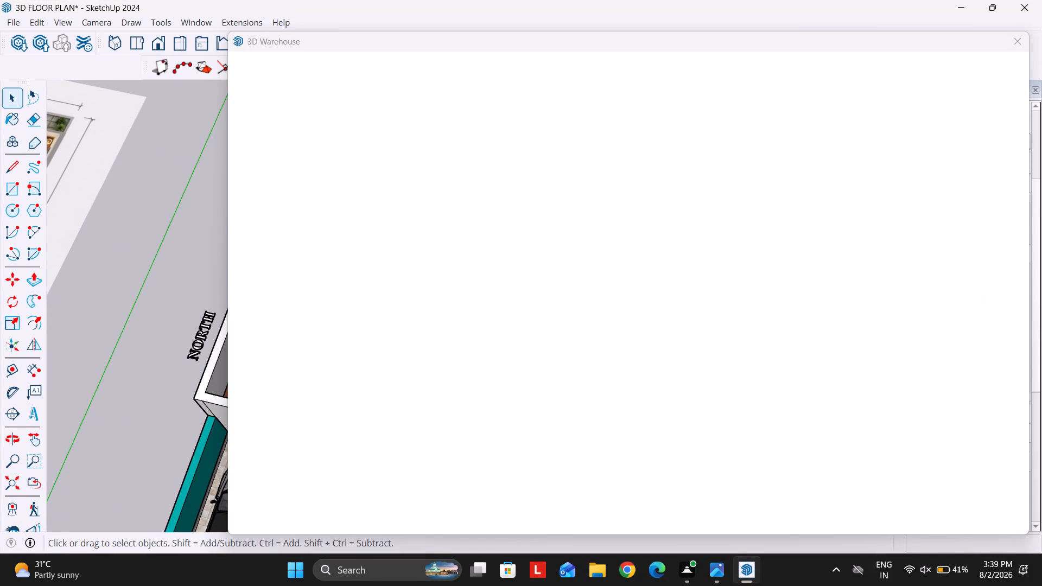
type("dining")
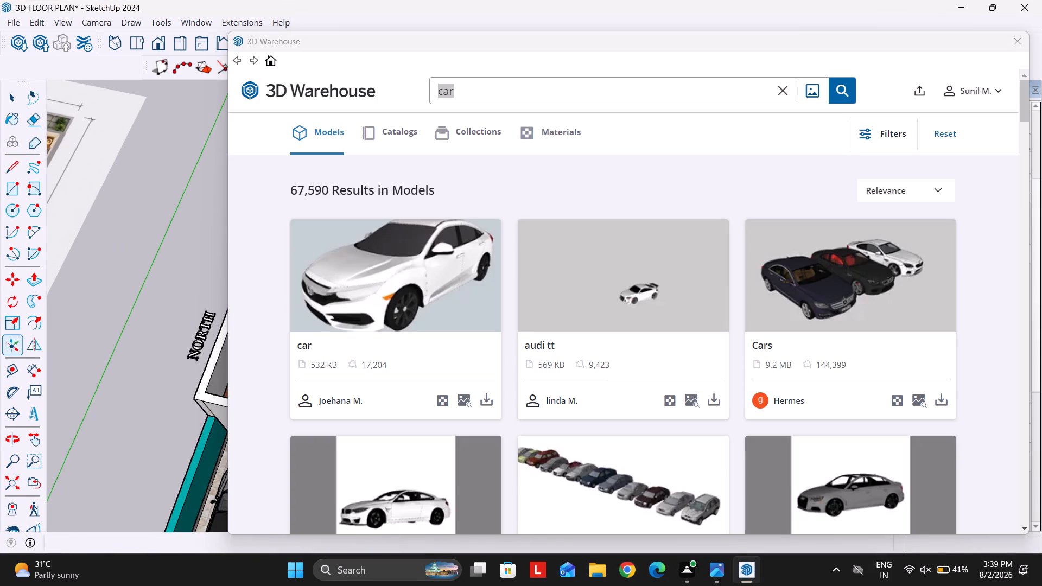
left_click(475, 89)
left_click_drag(472, 97, 378, 86)
type("dininh")
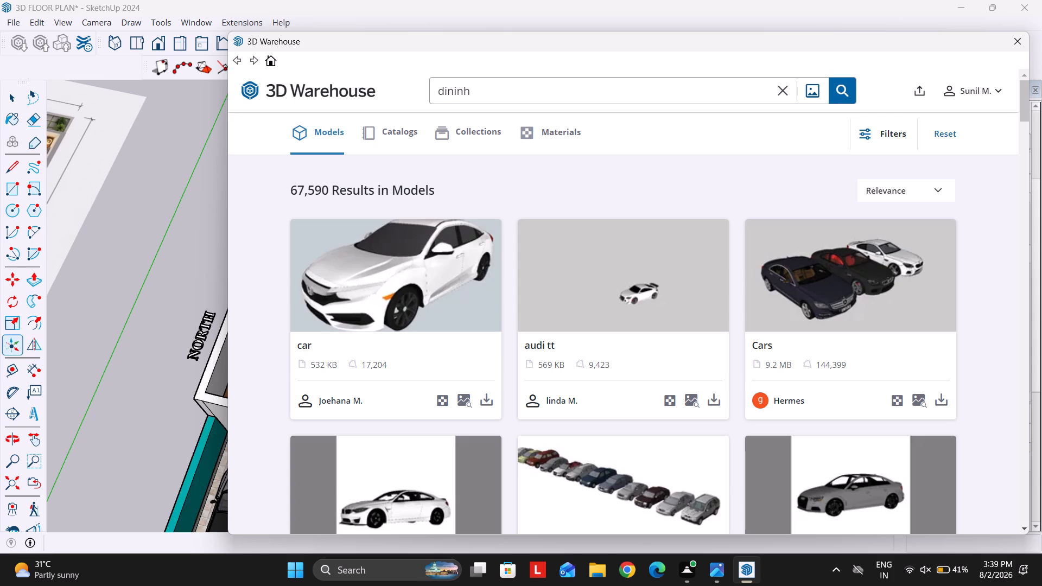
key("BackSpace")
key("g")
key("Return")
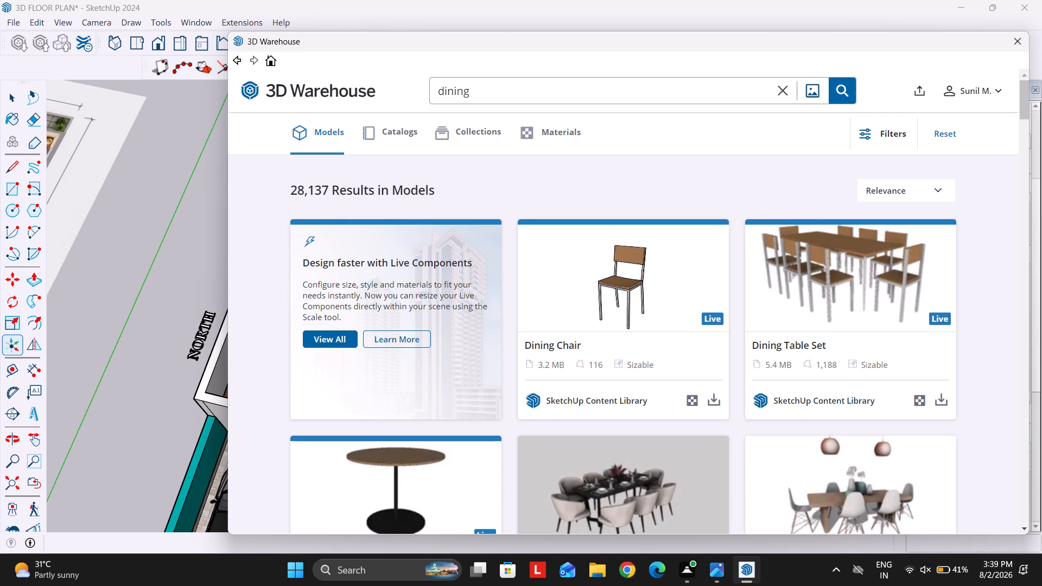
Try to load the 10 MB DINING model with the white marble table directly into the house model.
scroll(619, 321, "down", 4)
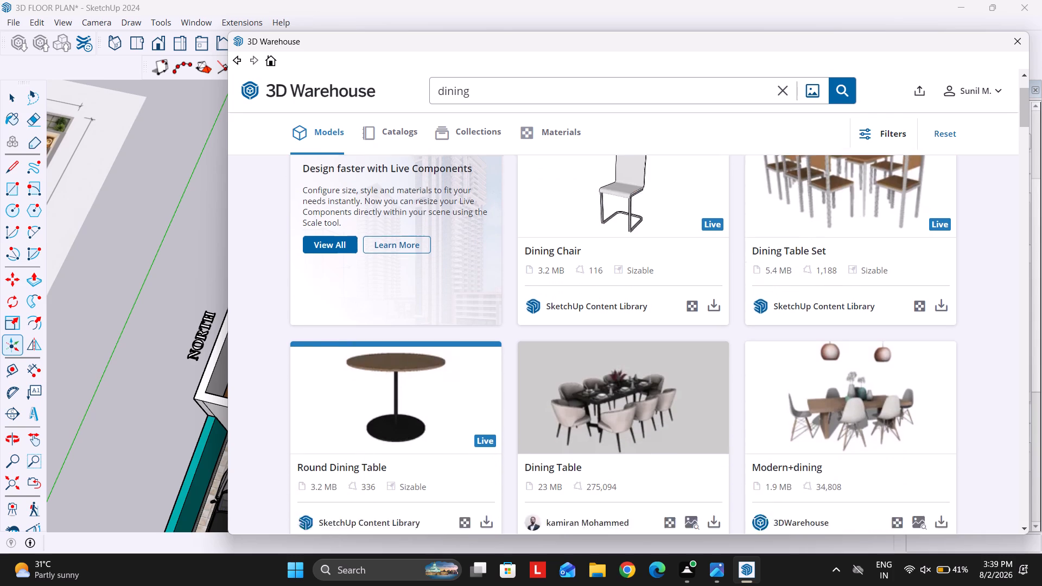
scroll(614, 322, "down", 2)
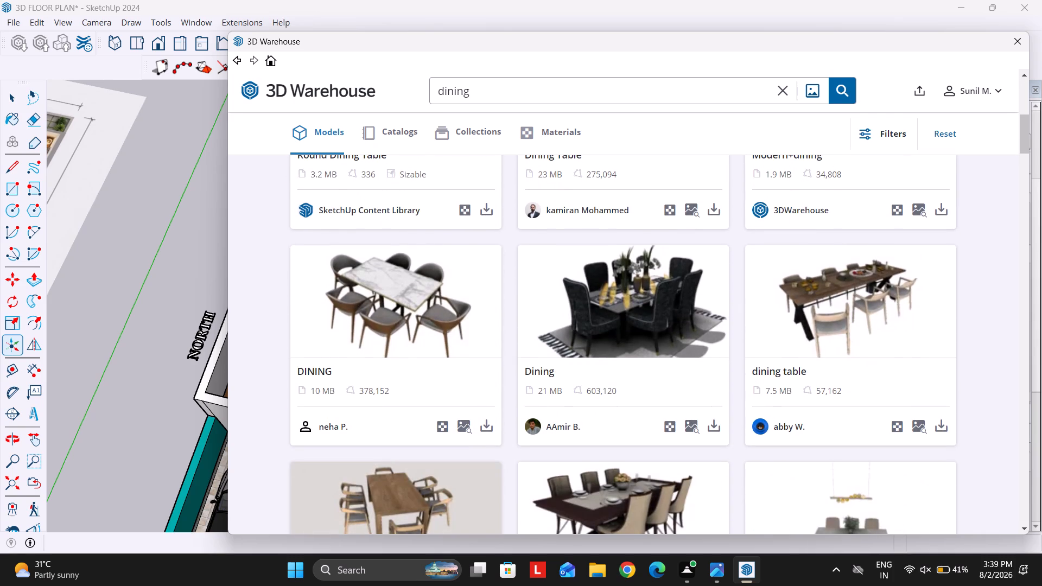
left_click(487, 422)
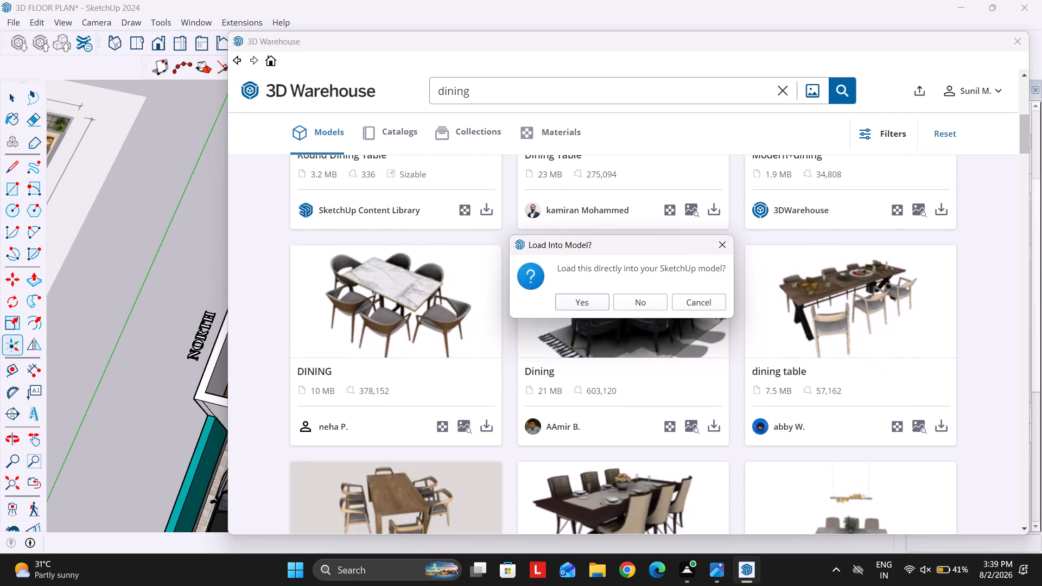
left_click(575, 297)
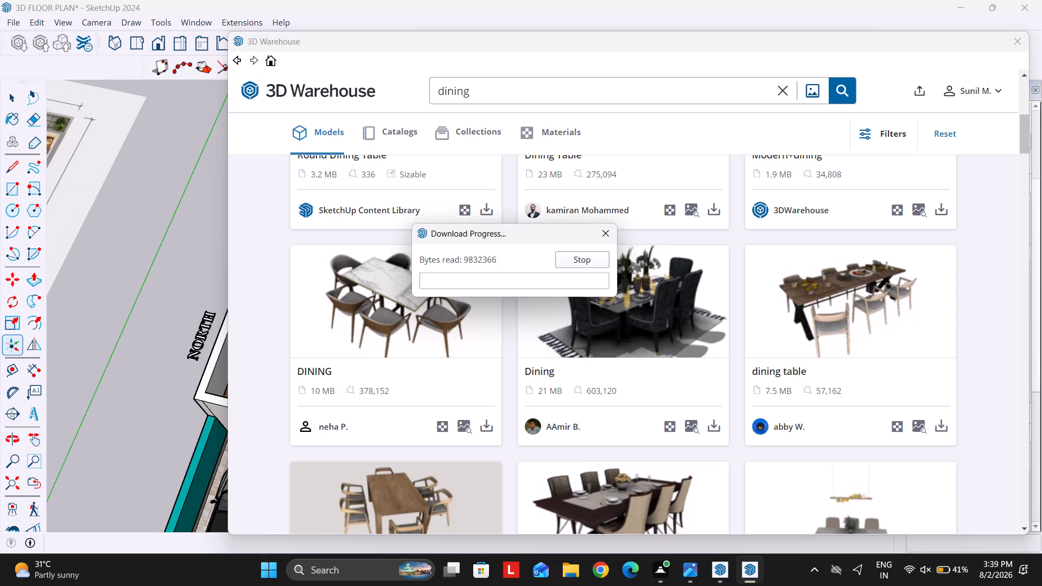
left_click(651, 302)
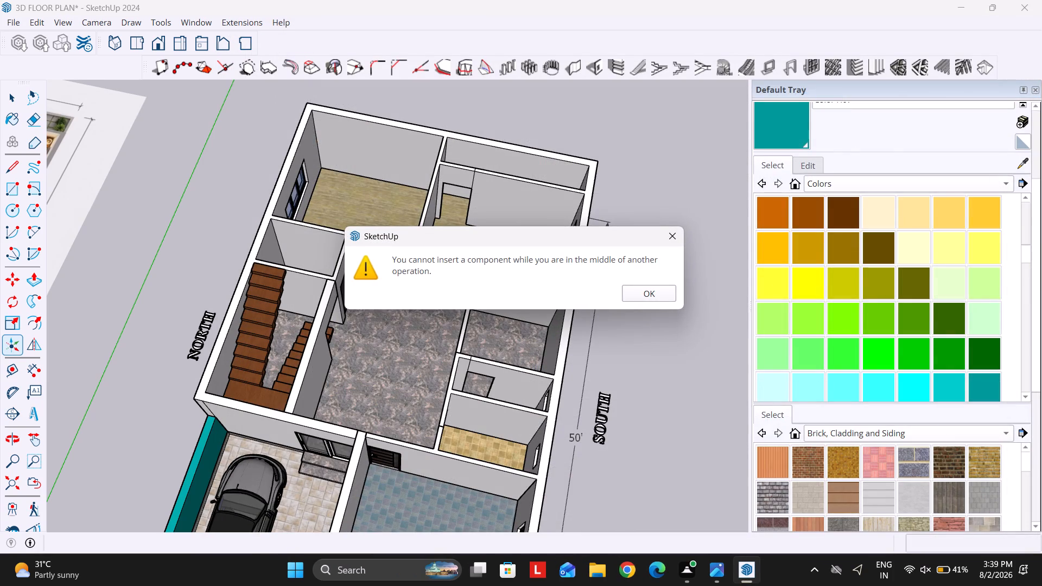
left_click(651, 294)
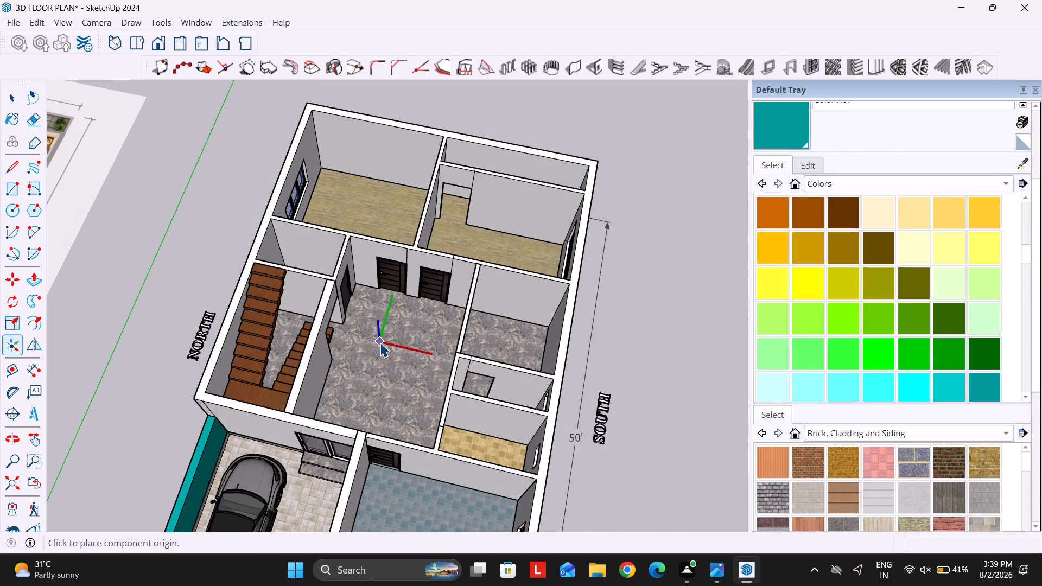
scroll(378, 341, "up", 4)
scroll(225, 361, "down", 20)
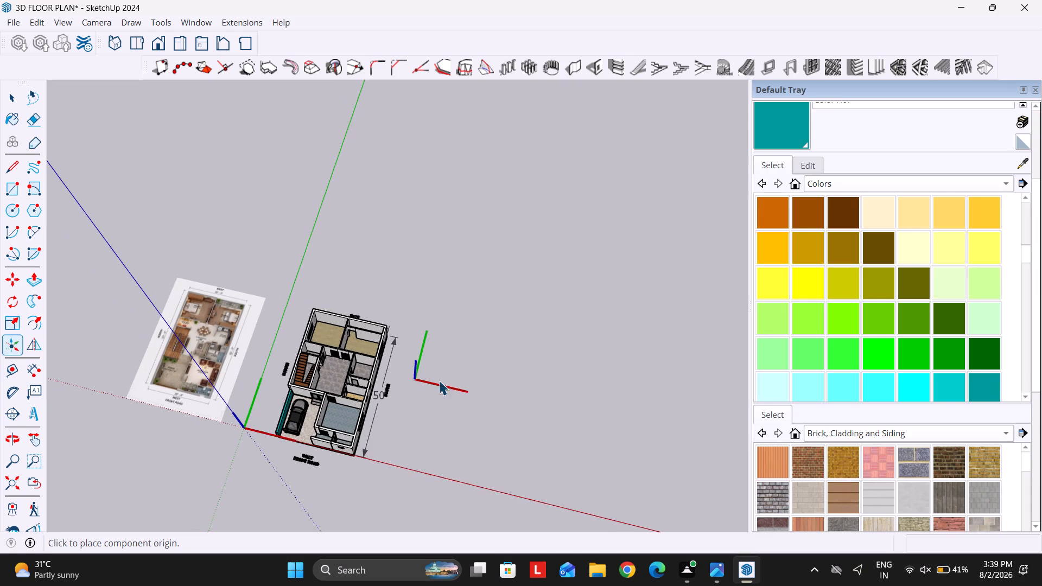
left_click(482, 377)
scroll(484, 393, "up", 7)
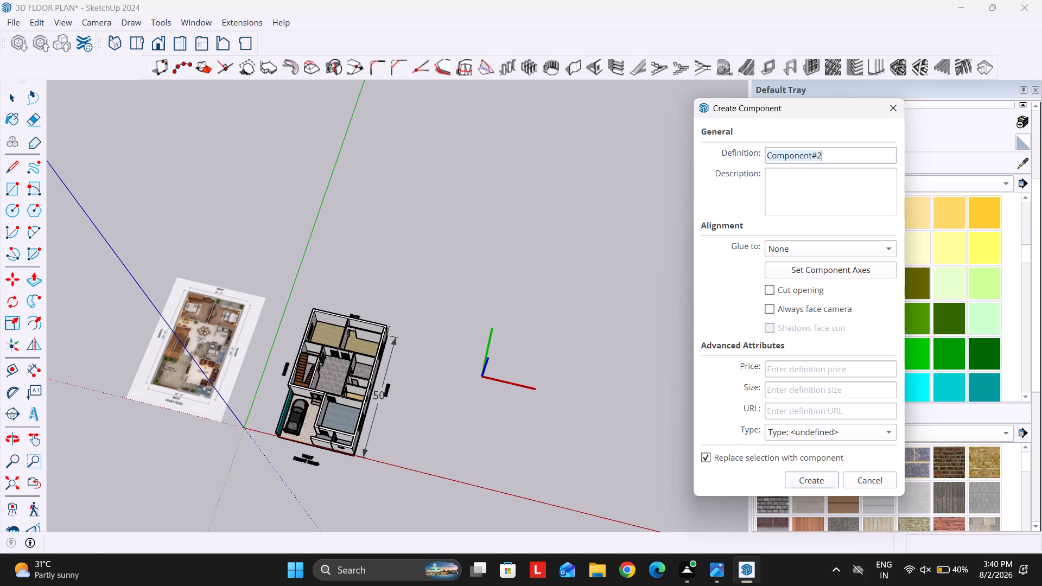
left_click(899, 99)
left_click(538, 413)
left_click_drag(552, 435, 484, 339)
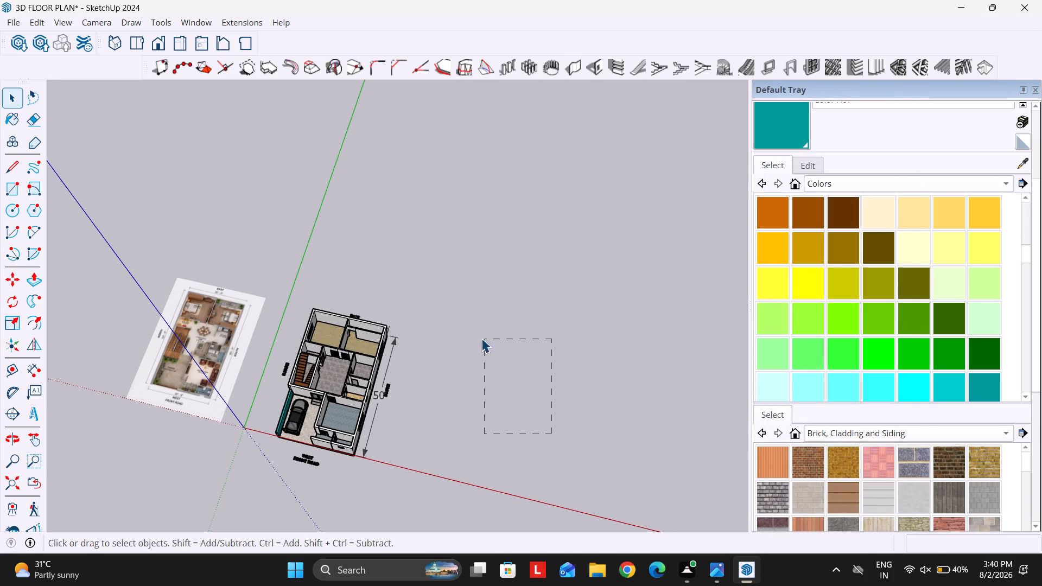
Load the 6 MB "dining" model with the dark rectangular table and six chairs from 3D Warehouse into the house model.
scroll(372, 435, "up", 7)
scroll(266, 396, "down", 4)
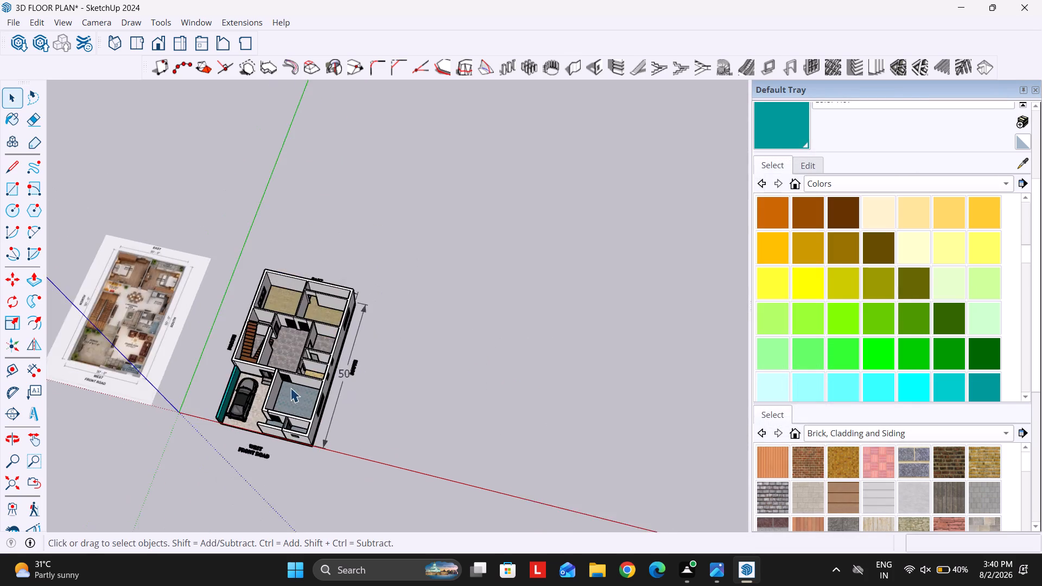
scroll(290, 387, "down", 14)
middle_click_drag(367, 339, 479, 221)
scroll(326, 423, "up", 3)
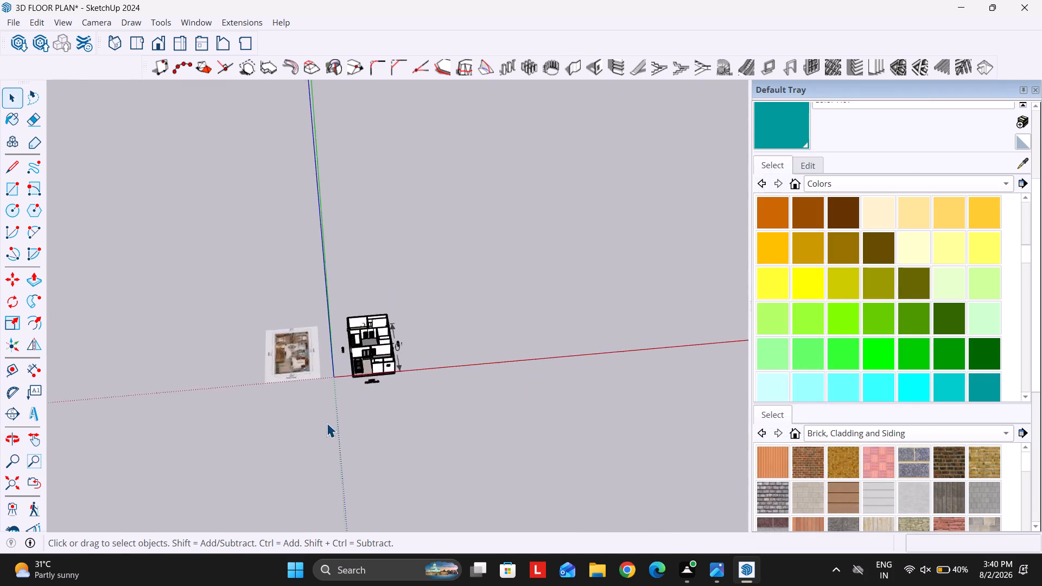
scroll(327, 423, "up", 5)
scroll(413, 284, "up", 13)
middle_click_drag(492, 373, 378, 368)
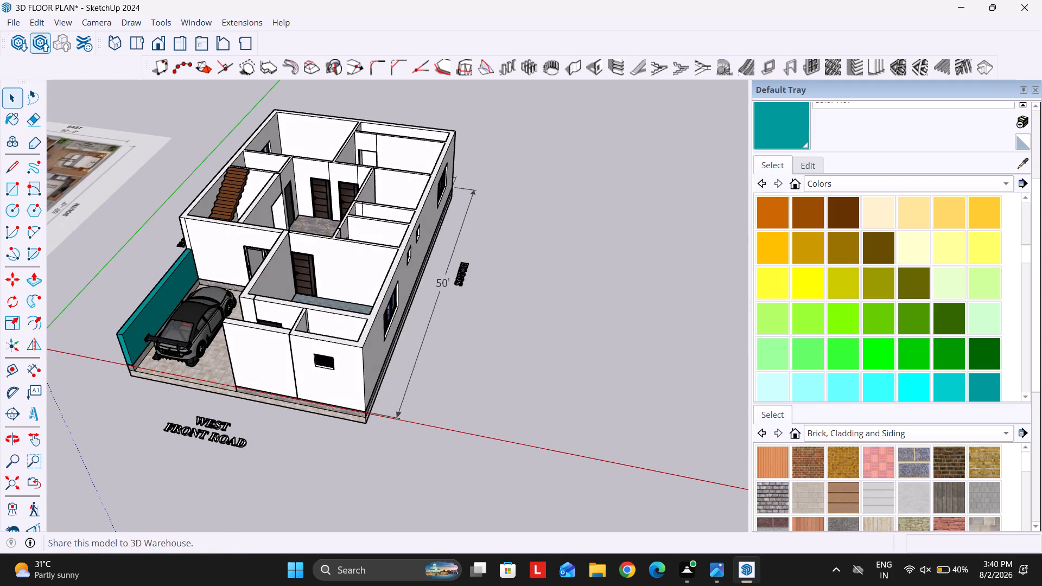
left_click(21, 44)
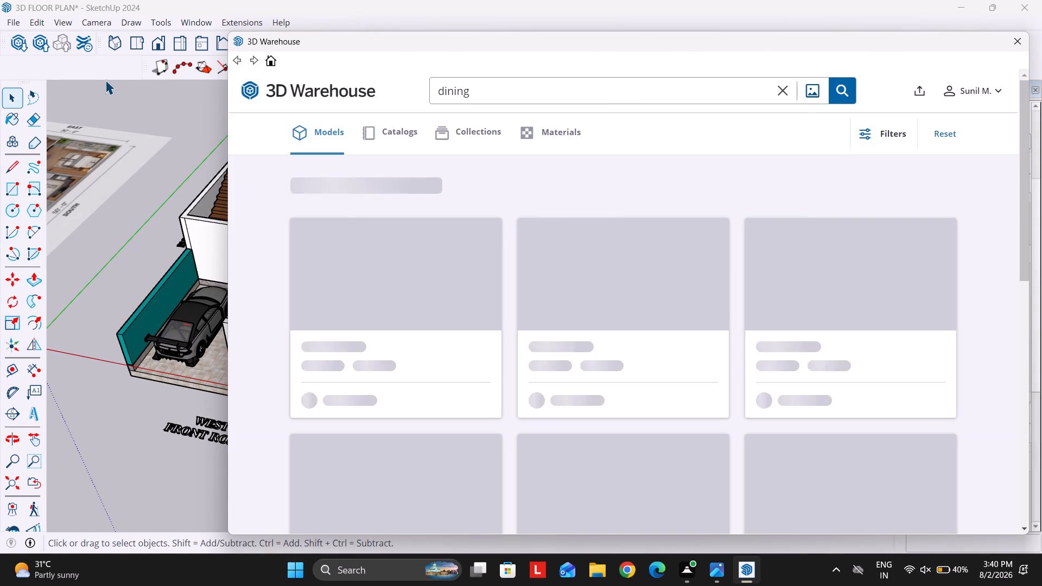
scroll(342, 119, "down", 1)
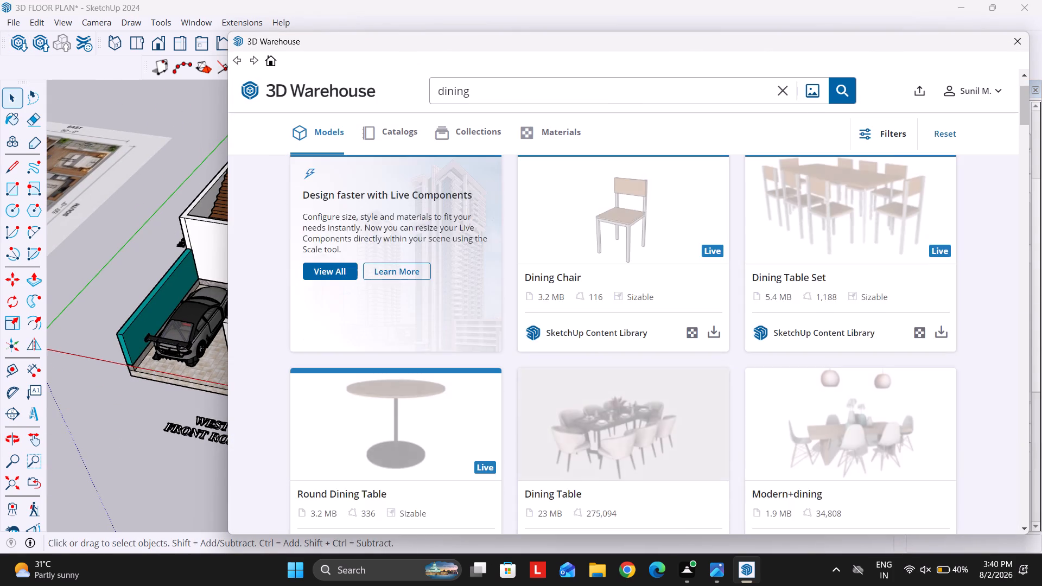
scroll(399, 253, "down", 2)
scroll(479, 289, "down", 3)
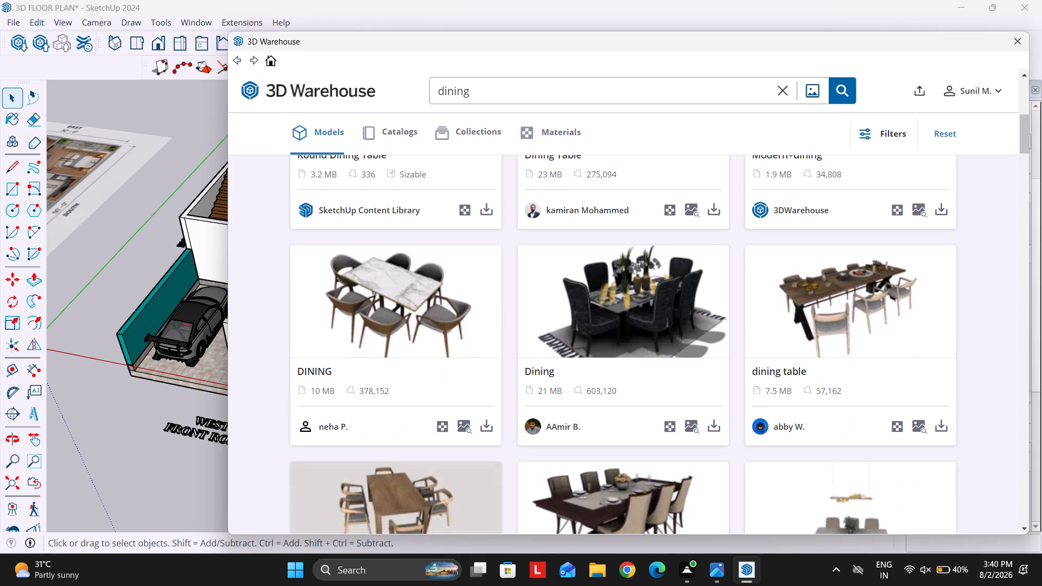
scroll(575, 294, "down", 3)
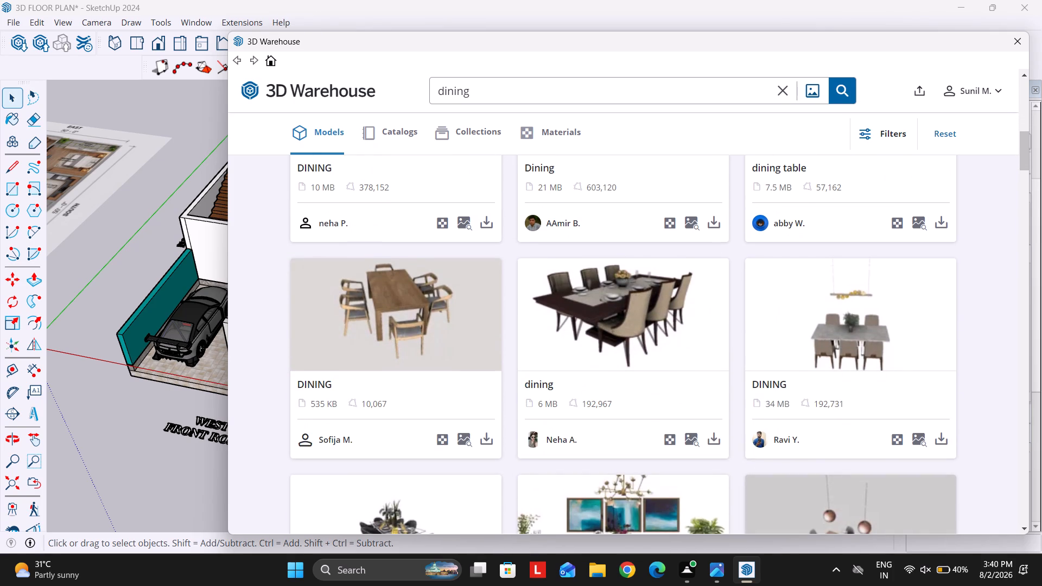
left_click(711, 437)
left_click(571, 310)
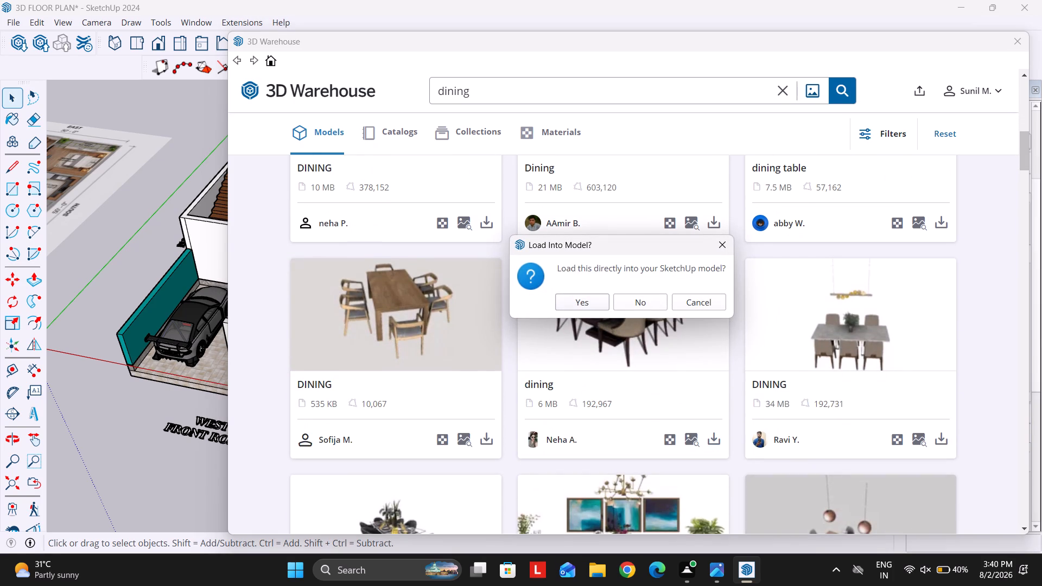
left_click(573, 297)
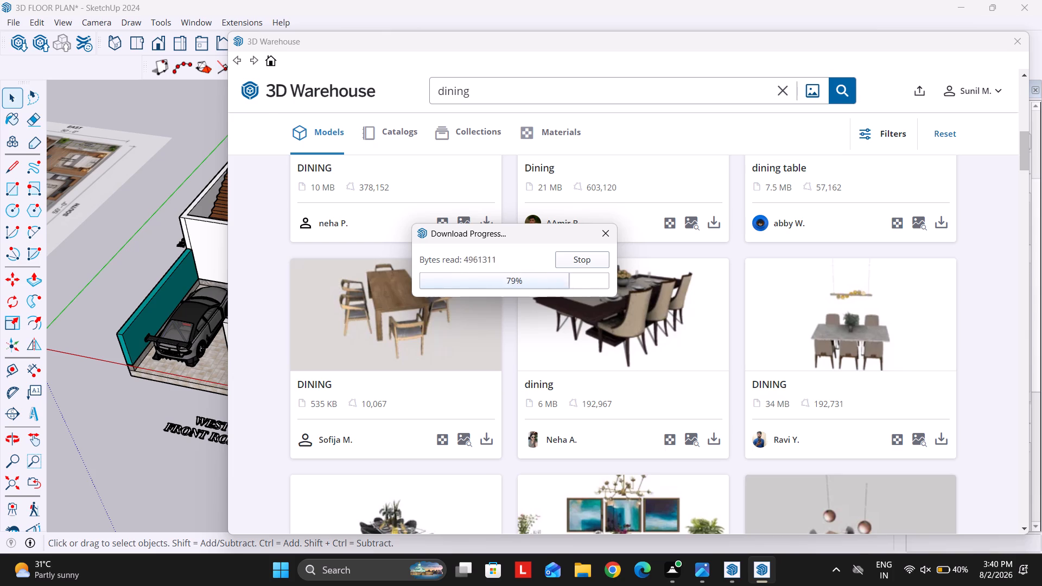
Place the dining set on the central hall's stone floor, near the two dark doors.
scroll(393, 333, "down", 4)
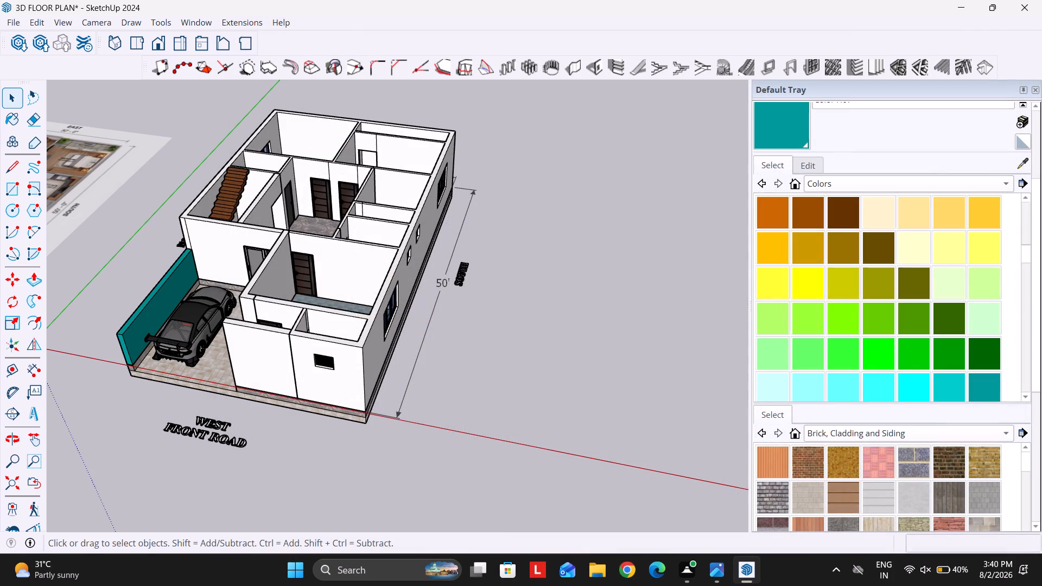
scroll(507, 310, "down", 4)
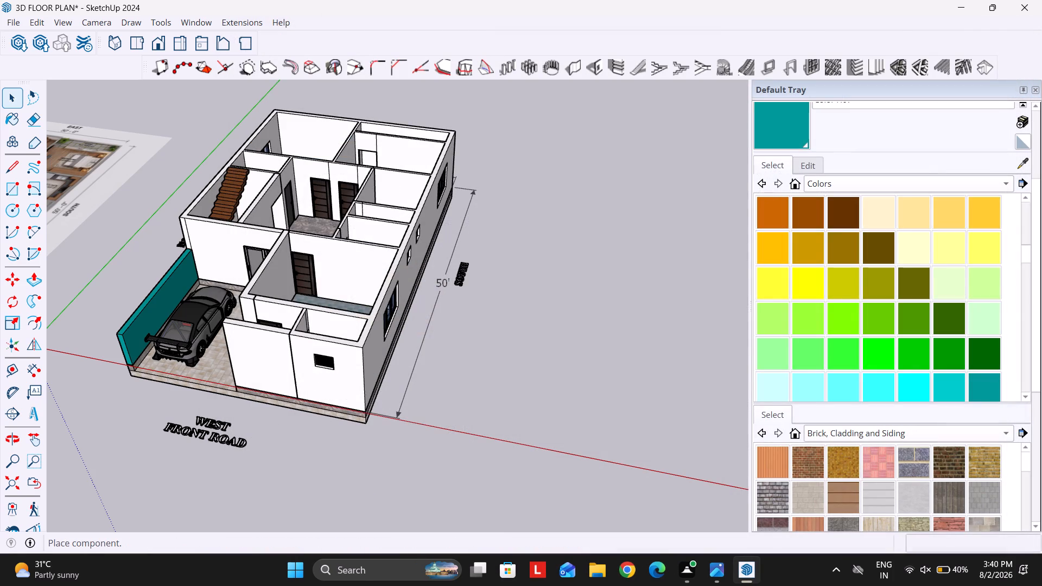
scroll(497, 347, "down", 7)
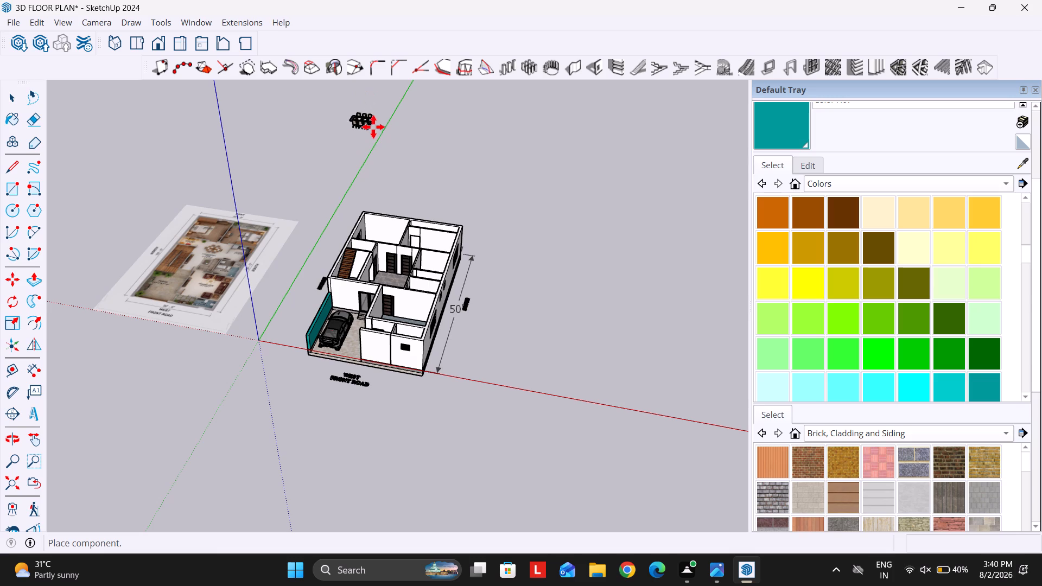
middle_click_drag(390, 164, 402, 267)
scroll(396, 275, "up", 13)
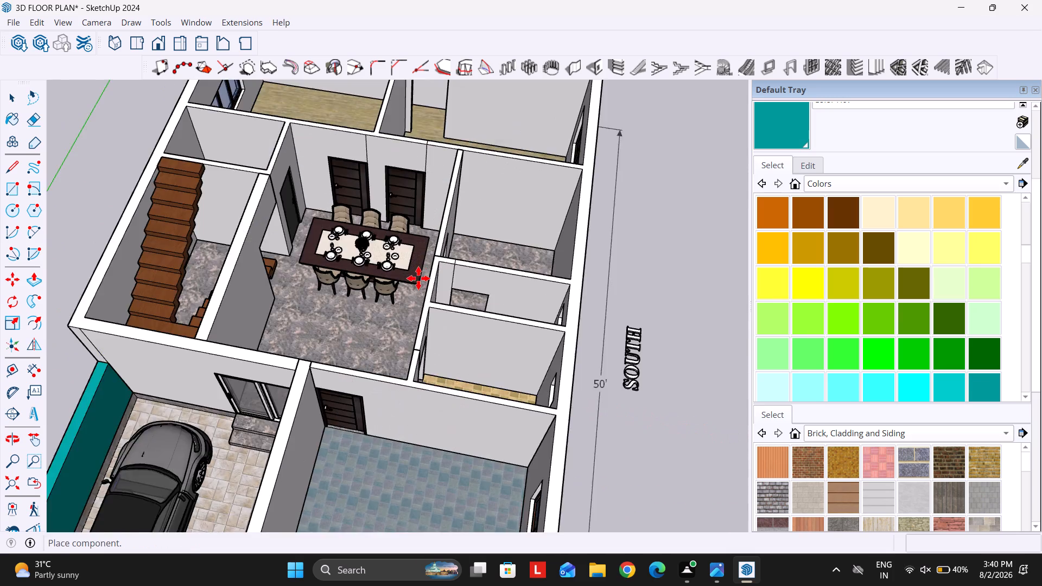
scroll(418, 278, "up", 12)
left_click(440, 274)
scroll(453, 284, "down", 2)
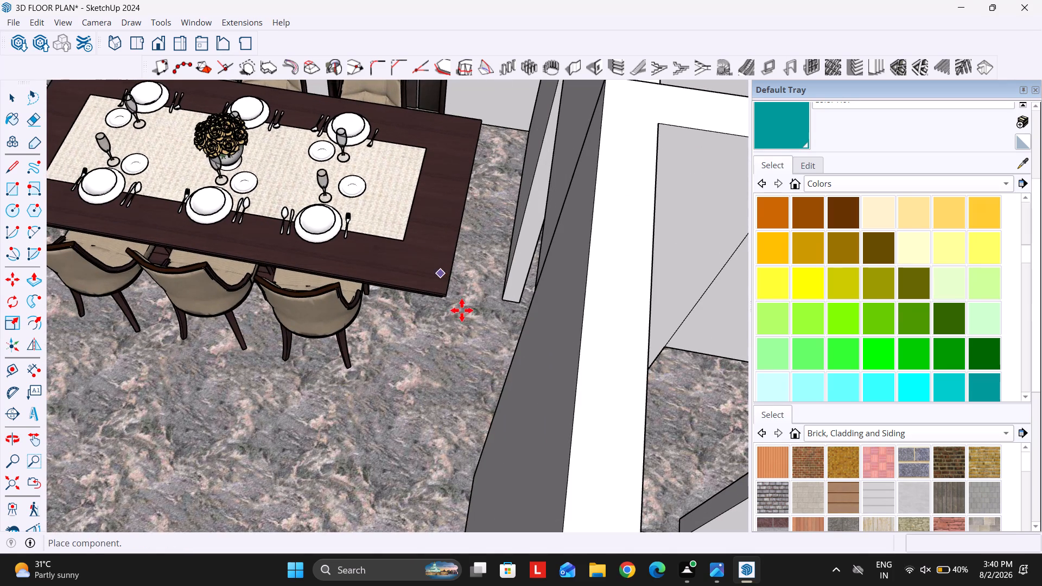
Move the dining set along the green axis, away from the two doors and toward the middle of the hall.
scroll(462, 310, "down", 10)
middle_click_drag(346, 333, 622, 346)
scroll(575, 327, "down", 6)
middle_click_drag(582, 323, 107, 278)
right_click_drag(582, 323, 546, 329)
scroll(380, 238, "down", 1)
middle_click_drag(450, 201, 193, 201)
scroll(450, 200, "down", 1)
right_click_drag(424, 200, 344, 205)
scroll(253, 256, "down", 2)
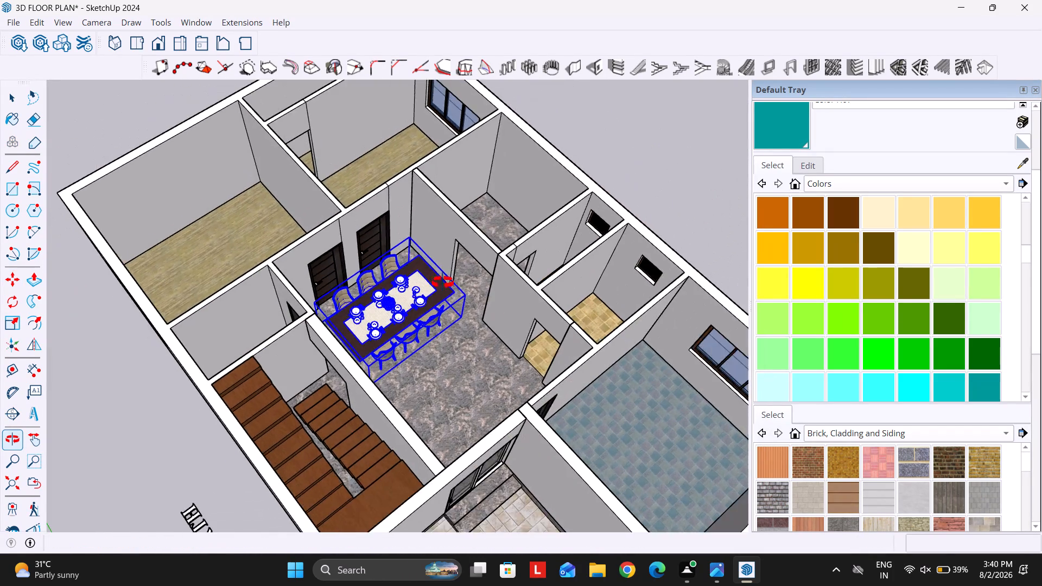
middle_click_drag(421, 278, 171, 232)
left_click_drag(391, 273, 297, 256)
middle_click_drag(341, 275, 307, 273)
scroll(326, 249, "up", 11)
middle_click_drag(395, 246, 402, 352)
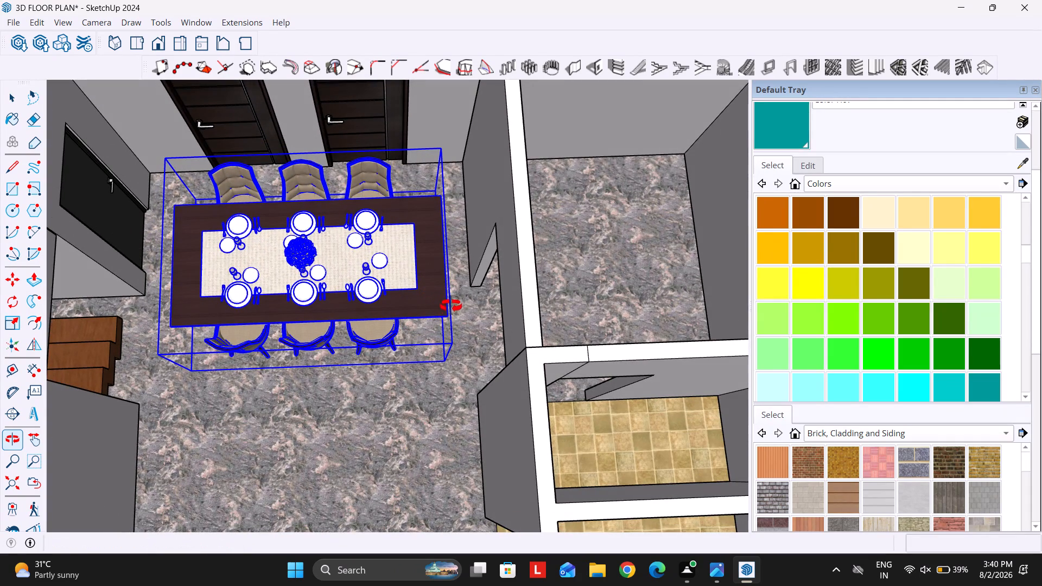
key("space")
type("m")
left_click(444, 318)
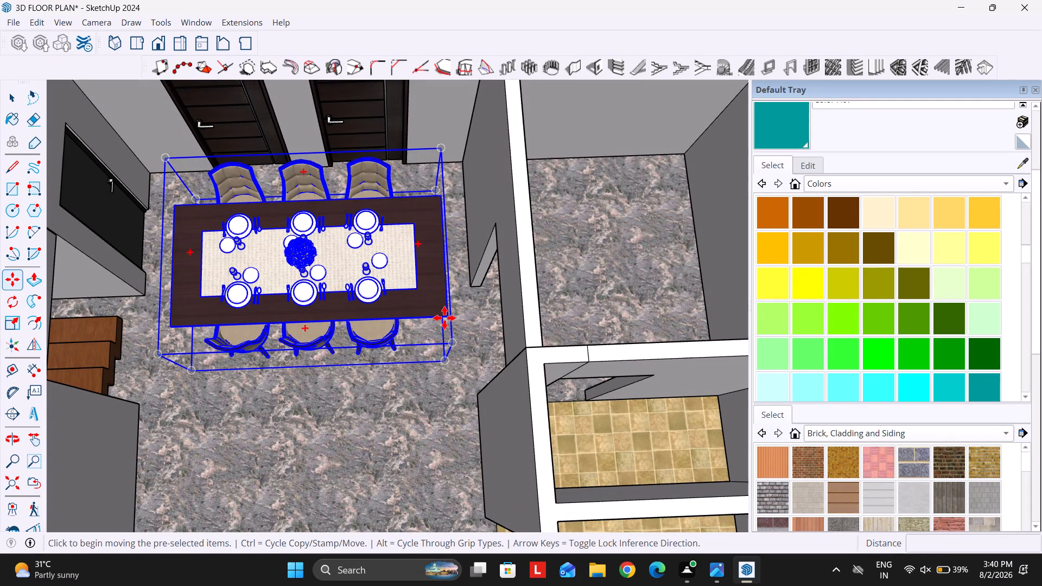
key("Left")
left_click(461, 400)
key("space")
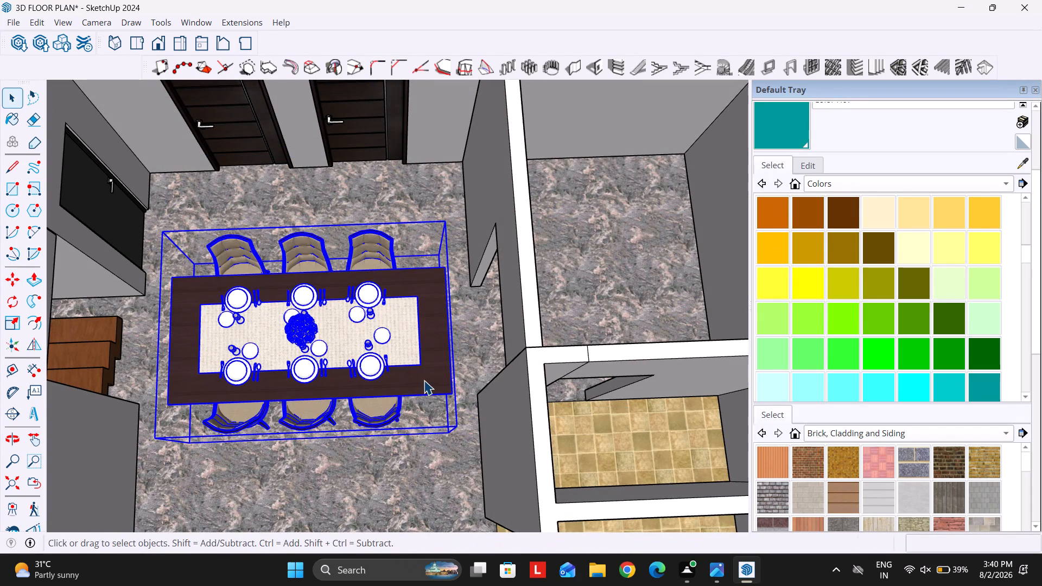
Scale the dining set down uniformly about its centre to about 0.94.
key("s")
left_click(462, 425)
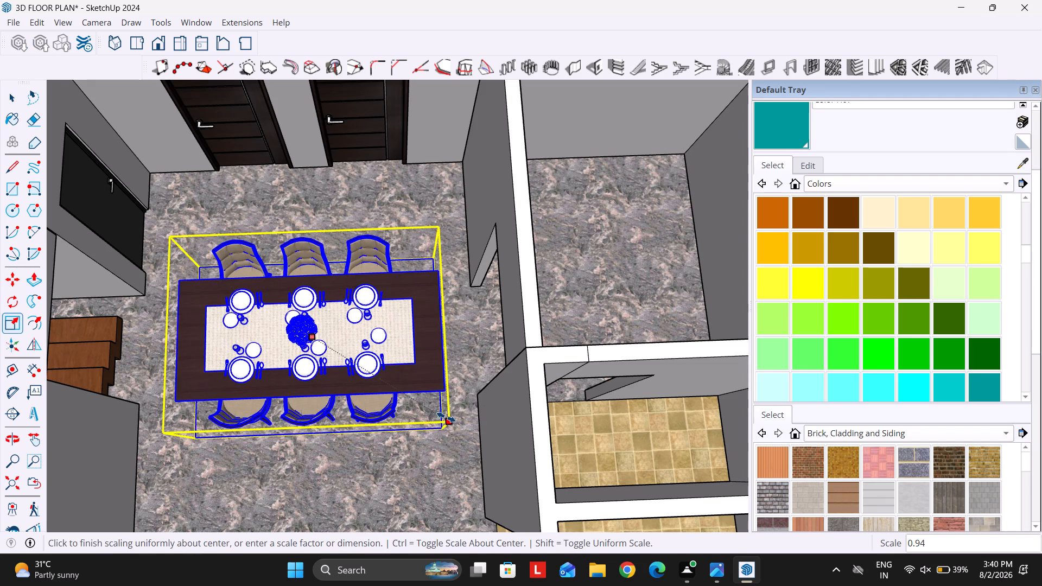
left_click(442, 413, "ctrl")
key("space")
Examine the dining set's fit in the hall from several sides of the house.
middle_click_drag(313, 386, 584, 168)
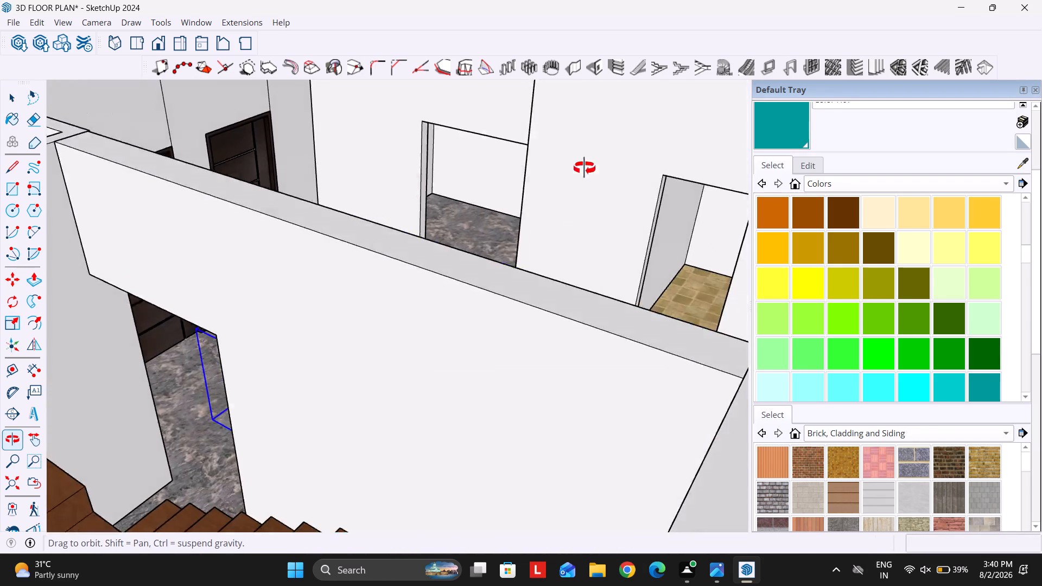
middle_click_drag(584, 168, 556, 250)
key("space")
middle_click_drag(355, 257, 548, 252)
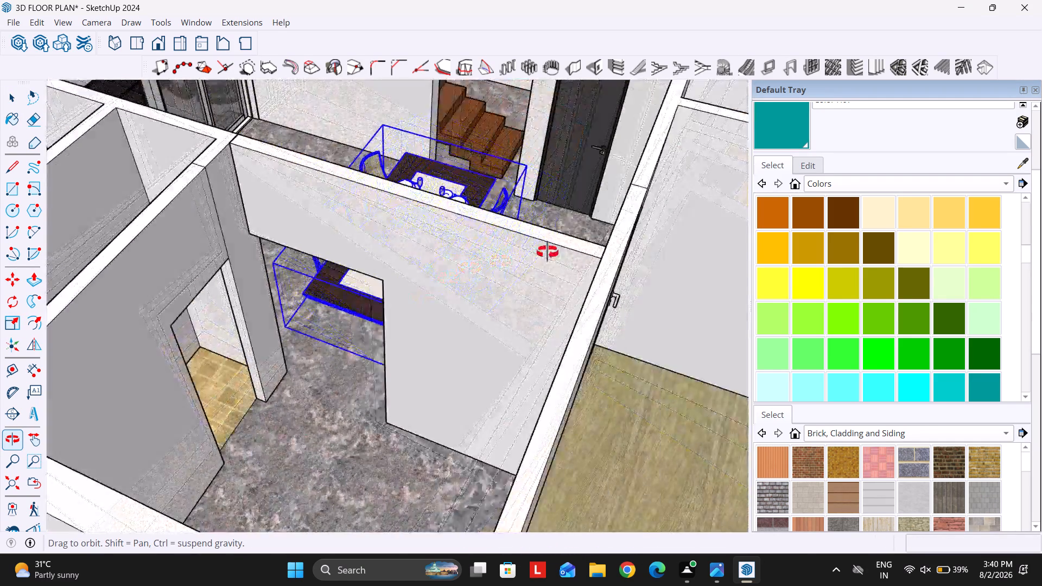
middle_click_drag(548, 252, 856, 199)
middle_click_drag(364, 279, 454, 287)
middle_click(460, 288)
scroll(460, 288, "down", 7)
middle_click_drag(250, 273, 298, 283)
middle_click_drag(308, 283, 317, 281)
scroll(308, 283, "down", 7)
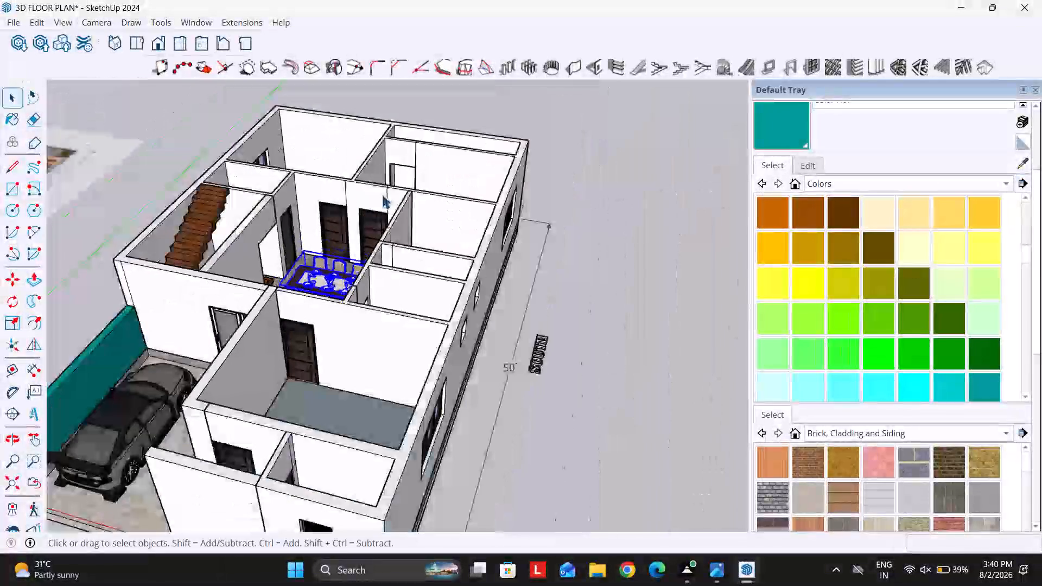
Deselect the dining set and examine the bedroom furniture layout on the reference floor plan image.
scroll(402, 228, "down", 3)
left_click(621, 209)
scroll(625, 246, "down", 10)
middle_click_drag(487, 273, 454, 319)
scroll(147, 214, "up", 4)
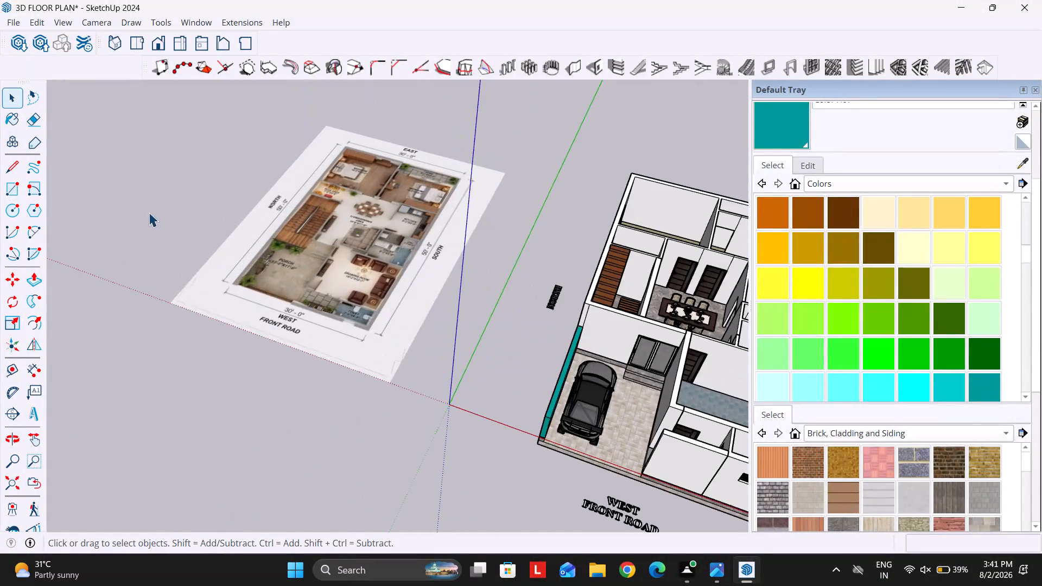
scroll(149, 212, "up", 7)
scroll(262, 232, "up", 5)
scroll(330, 281, "down", 5)
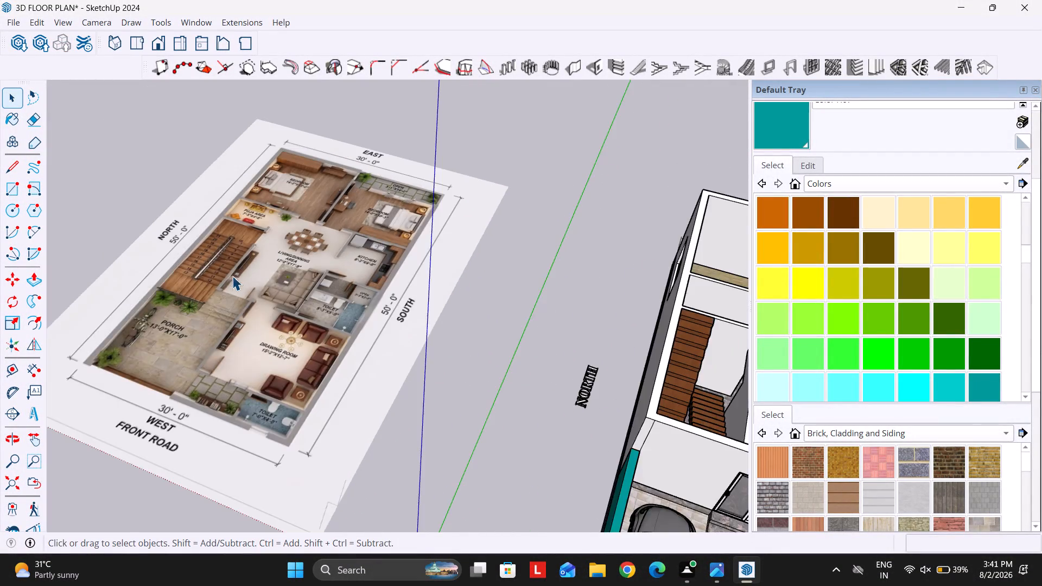
scroll(232, 276, "down", 4)
scroll(281, 175, "up", 5)
Search 3D Warehouse for "bed".
left_click(21, 54)
left_click(22, 47)
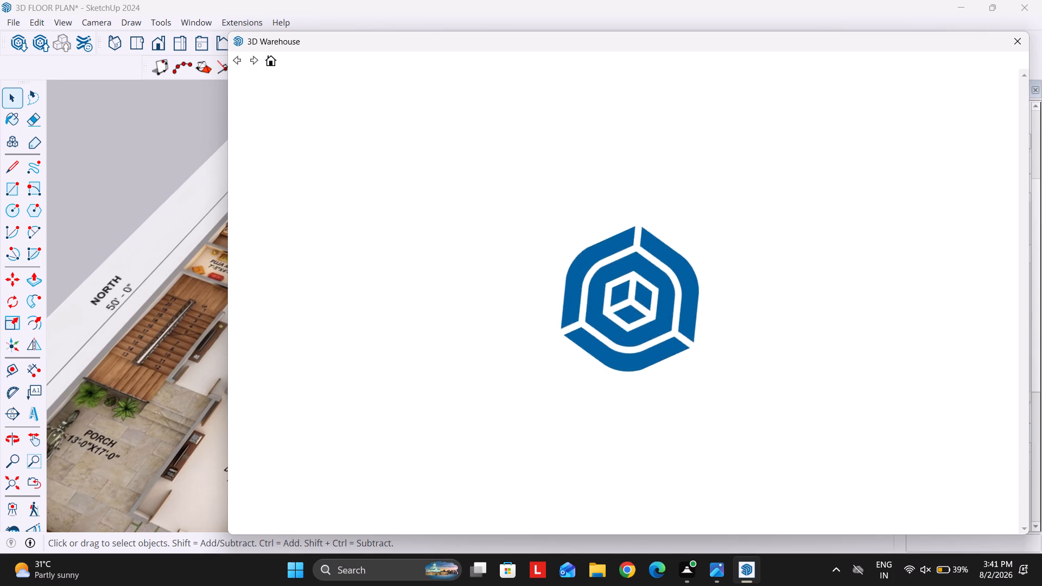
left_click_drag(496, 93, 404, 83)
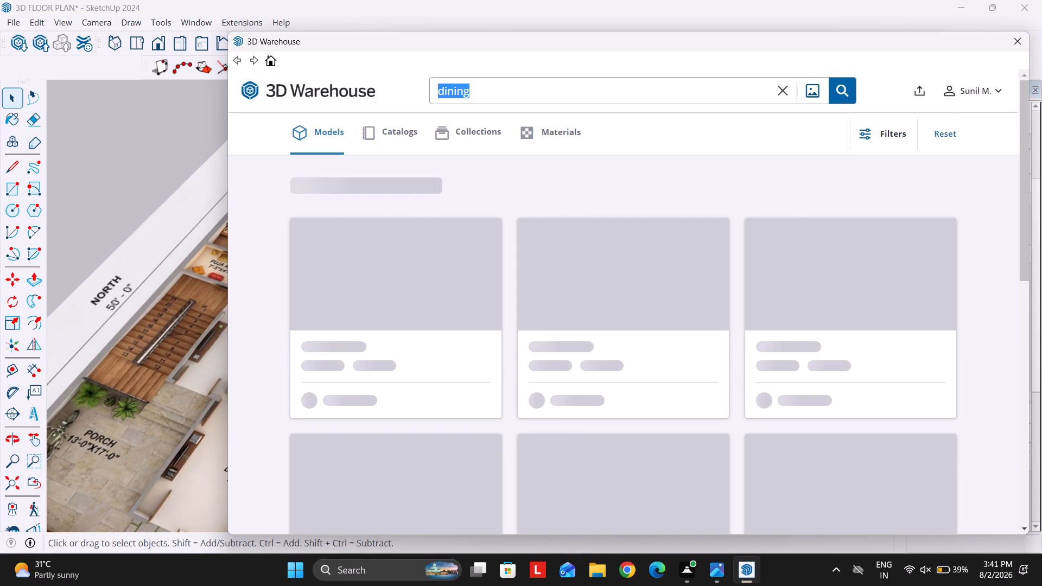
left_click_drag(404, 83, 403, 83)
type("bed")
key("Return")
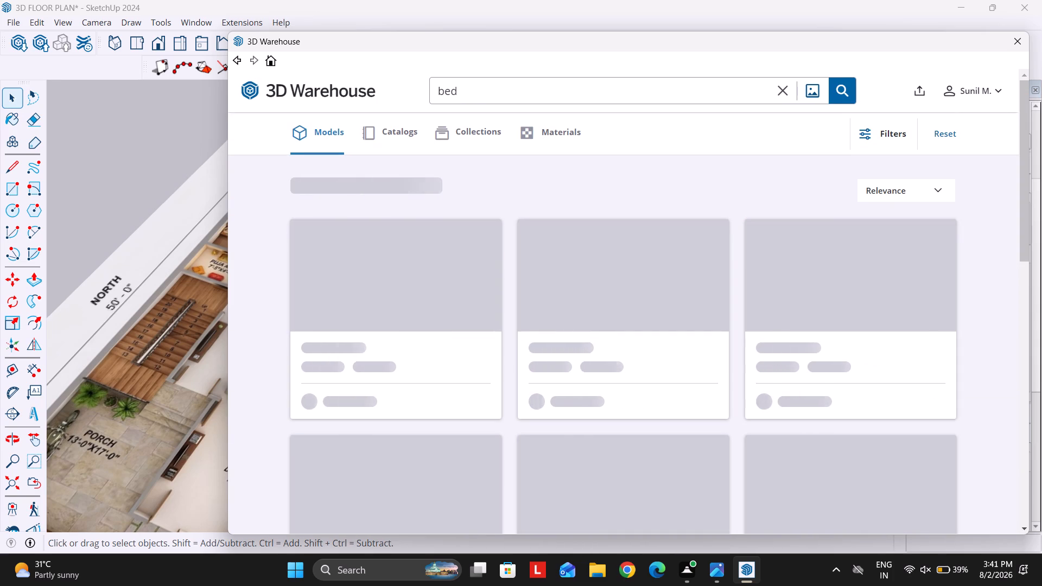
Browse the bed models and load "bed-2" directly into the model.
scroll(755, 273, "down", 2)
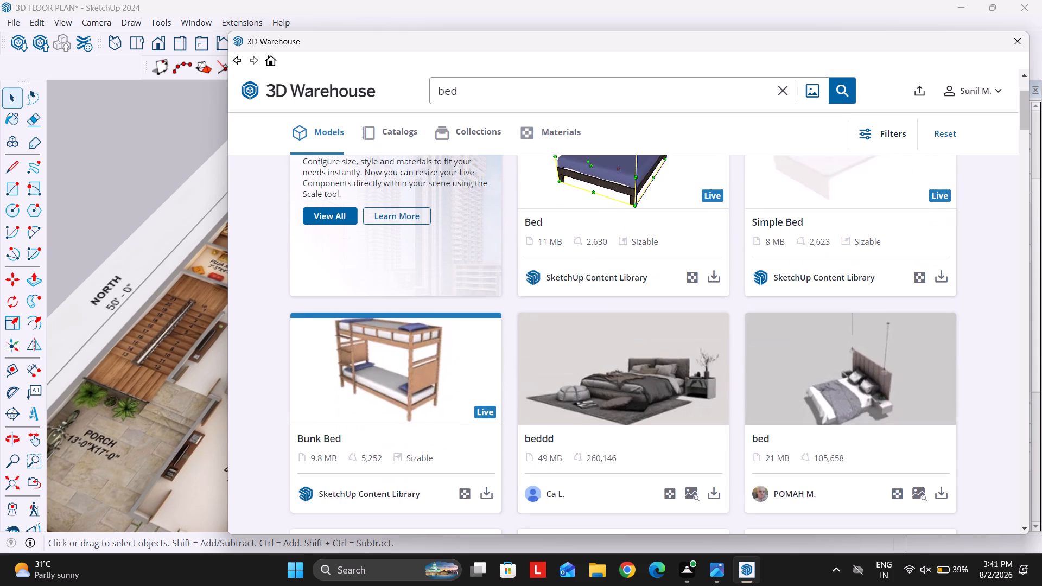
left_click(716, 480)
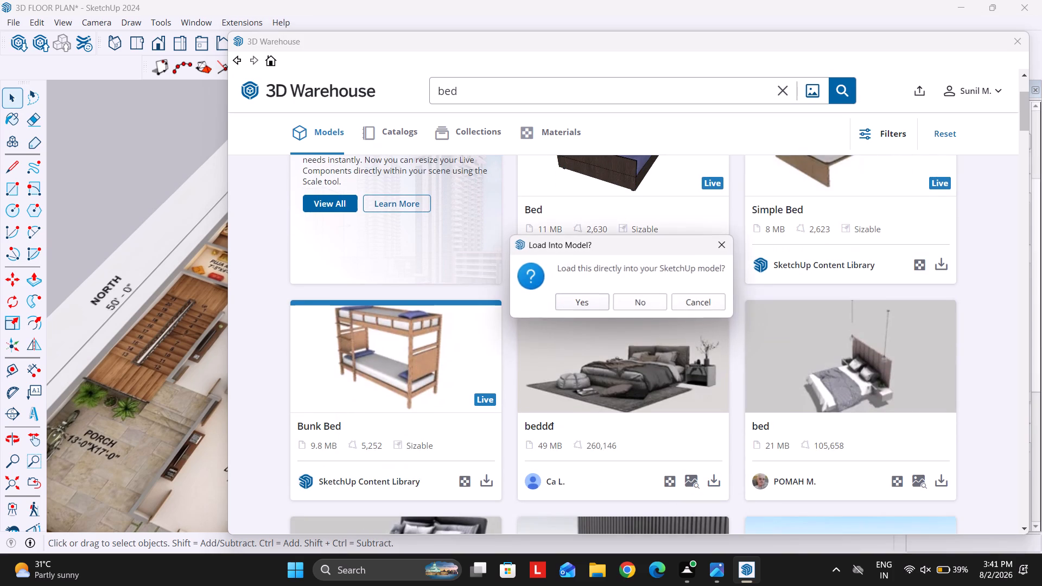
left_click(690, 301)
scroll(865, 243, "down", 1)
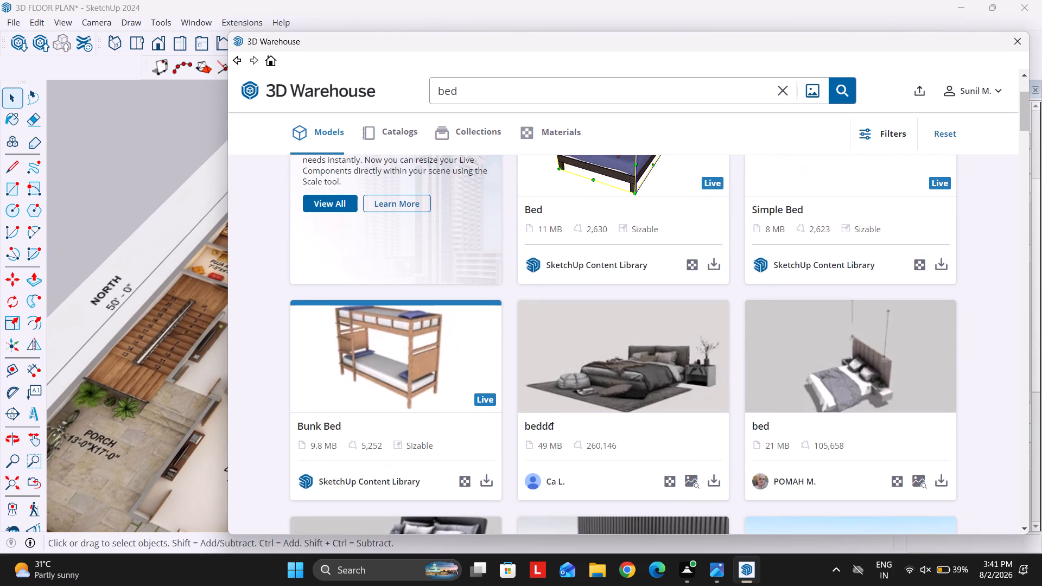
scroll(865, 243, "down", 2)
scroll(622, 282, "down", 1)
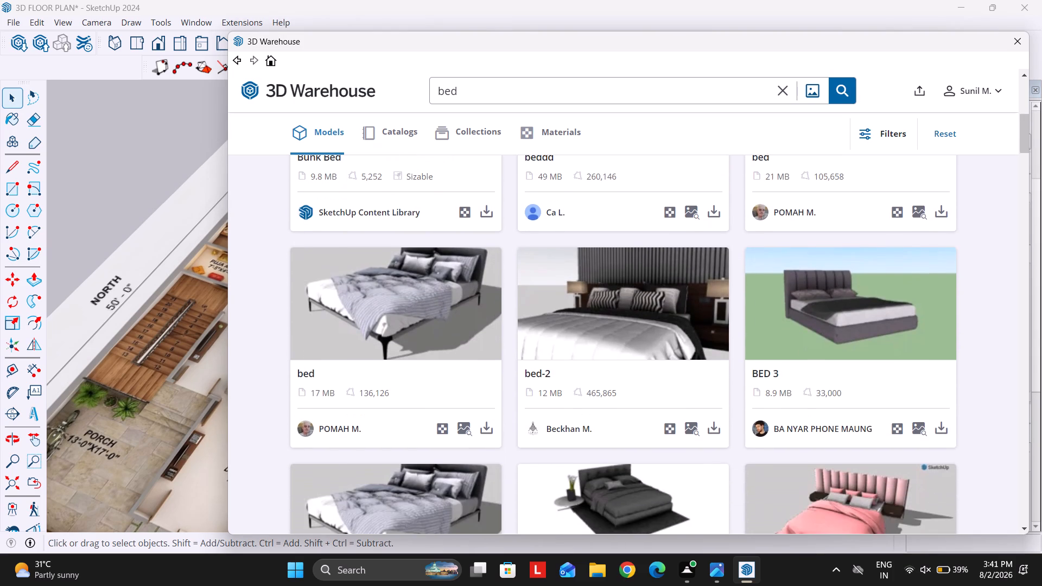
left_click(713, 424)
left_click(594, 302)
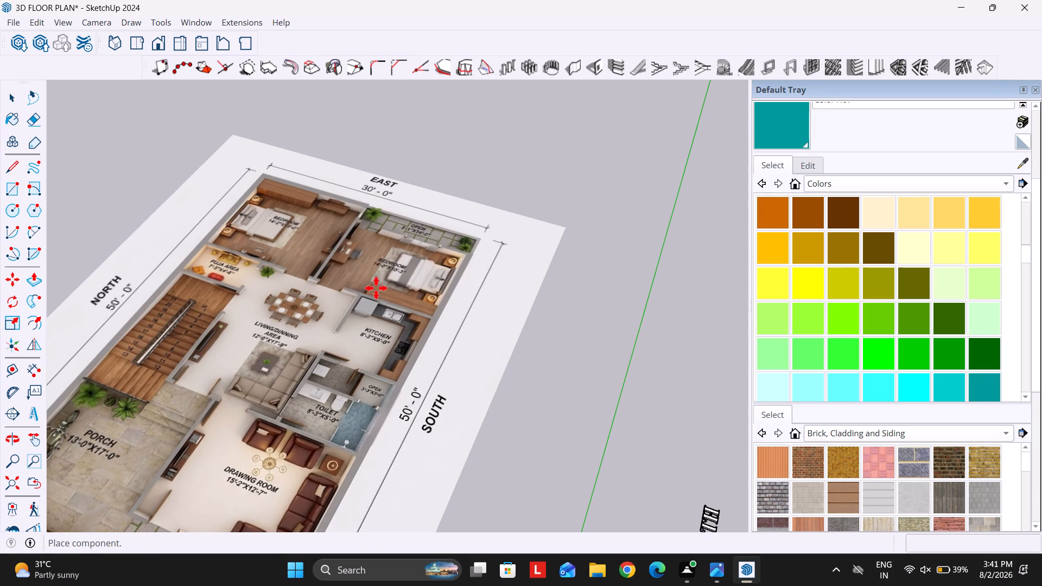
Place the bed set on the wood floor of the larger east-side bedroom, with its headboard facing the windowed north wall.
scroll(186, 261, "down", 8)
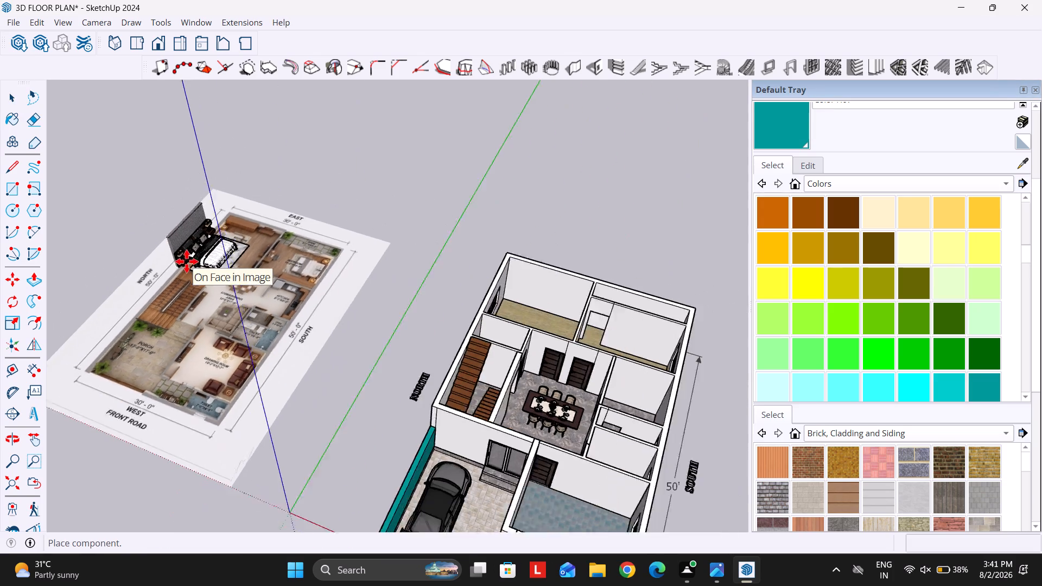
scroll(187, 262, "down", 2)
scroll(557, 244, "up", 16)
middle_click_drag(379, 321, 352, 321)
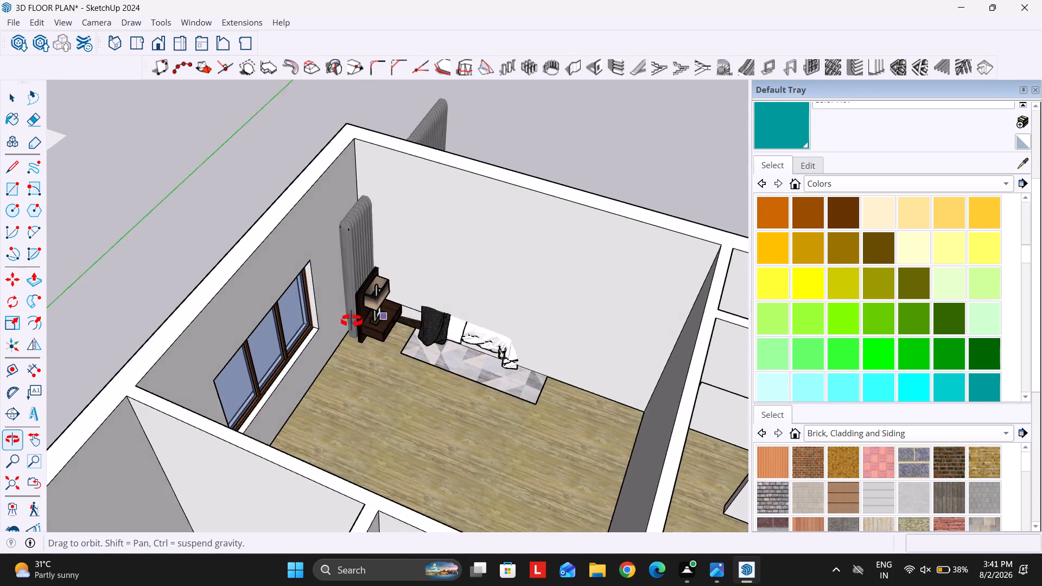
middle_click_drag(352, 321, 93, 360)
left_click(212, 355)
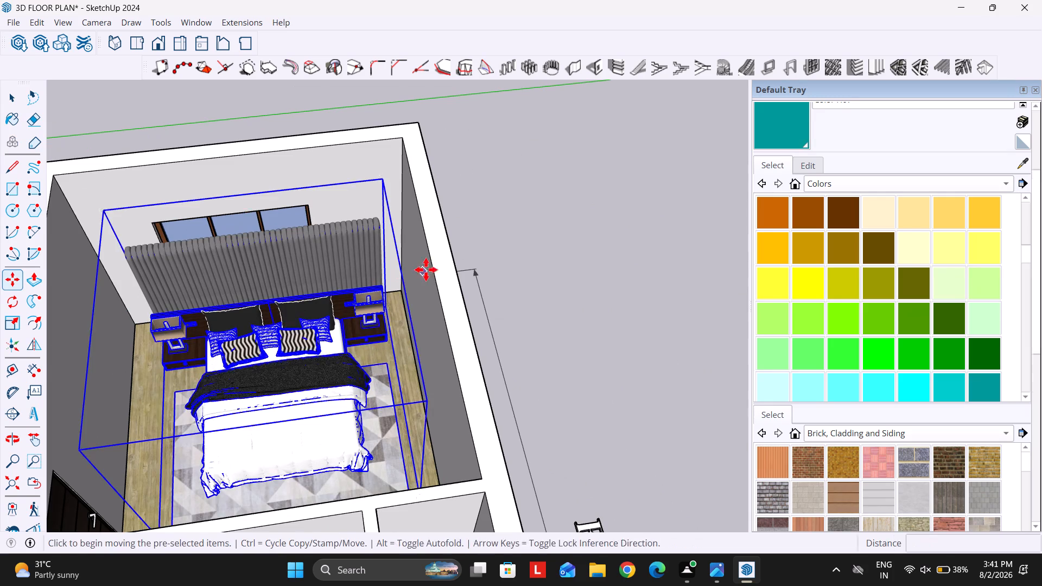
key("space")
Delete the grey fluted panel behind the headboard from inside the bed component.
scroll(426, 270, "down", 4)
middle_click_drag(326, 305, 598, 301)
middle_click_drag(626, 300, 707, 299)
middle_click_drag(707, 299, 698, 304)
middle_click_drag(266, 328, 240, 323)
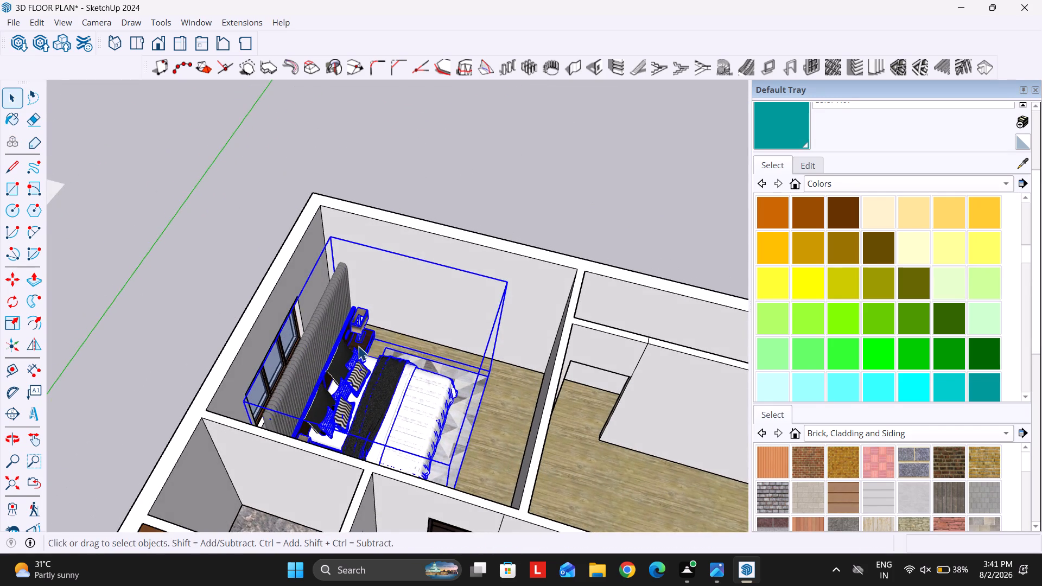
scroll(356, 346, "up", 5)
middle_click_drag(397, 332, 272, 296)
triple_click(308, 262)
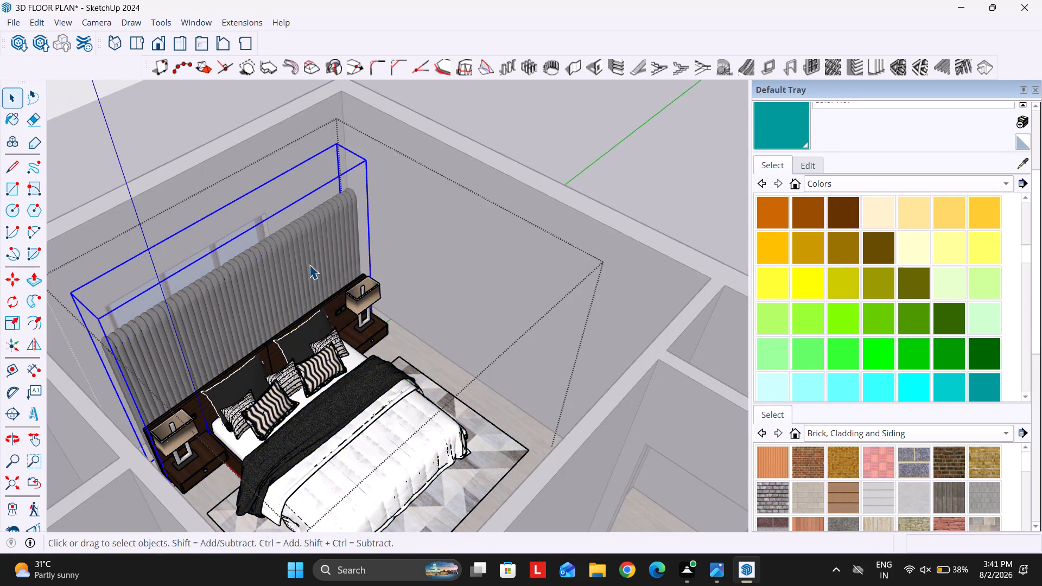
key("Delete")
scroll(331, 341, "up", 1)
key("Escape")
key("Escape")
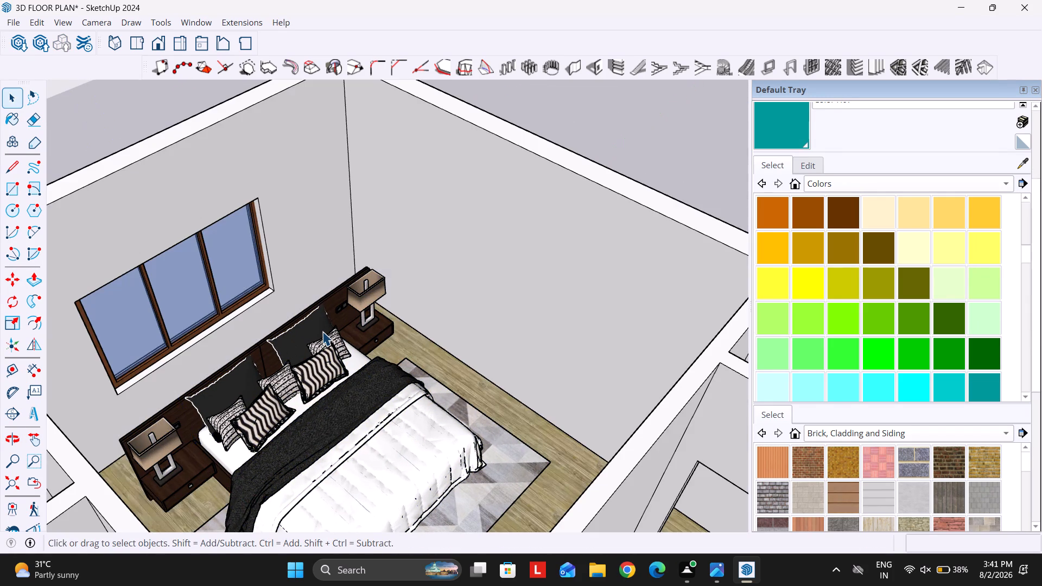
Move the bed set about 1' 8" along the red axis toward the windowed wall.
left_click(322, 331)
middle_click_drag(380, 316, 332, 417)
scroll(332, 257, "up", 5)
key("m")
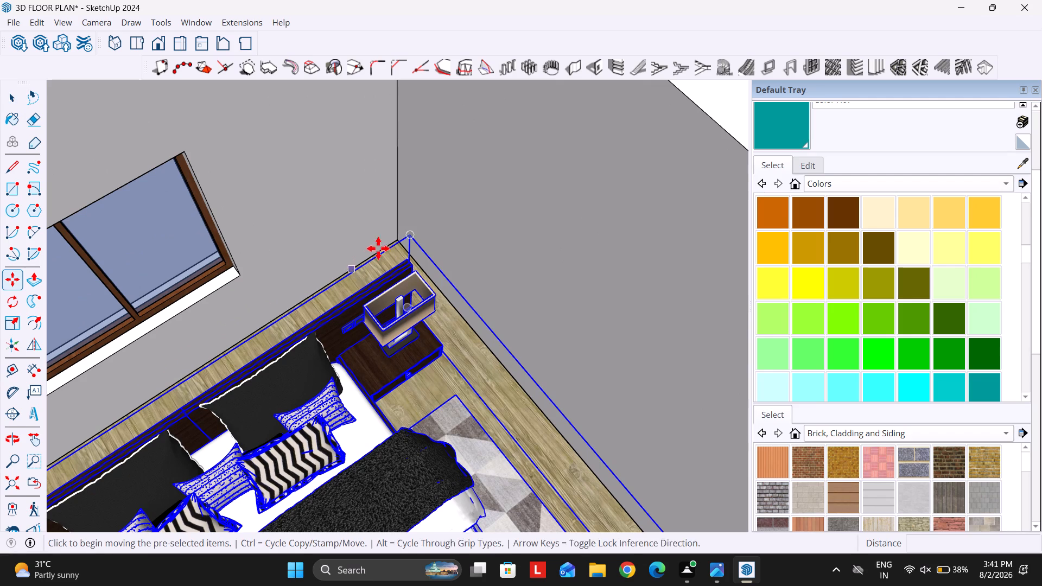
left_click(404, 239)
key("Right")
left_click(336, 168)
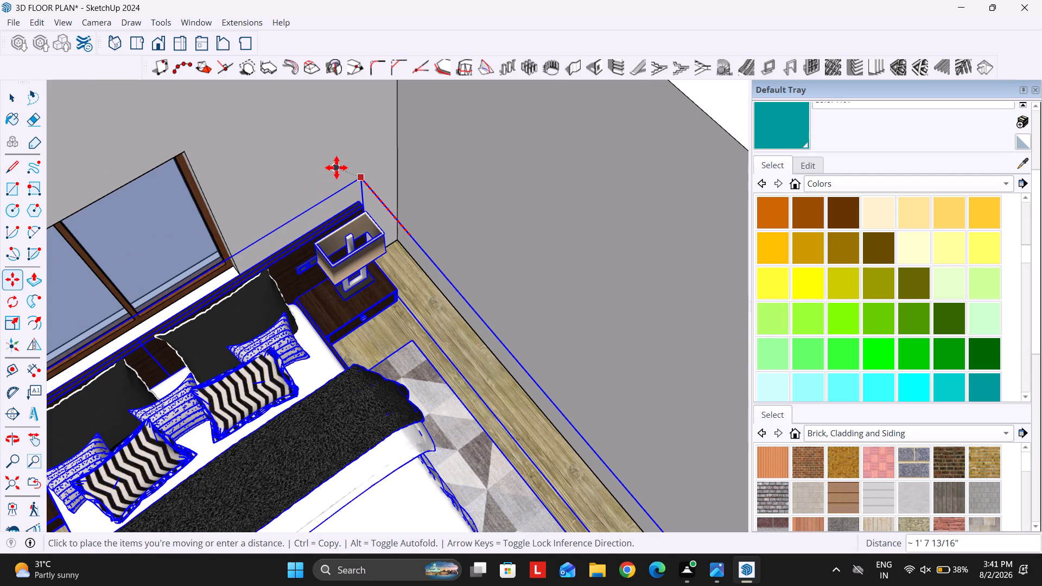
Move the bed set 4 3/4" along the green axis toward the hall-side wall.
scroll(420, 213, "down", 9)
middle_click_drag(415, 297, 266, 265)
scroll(337, 255, "up", 3)
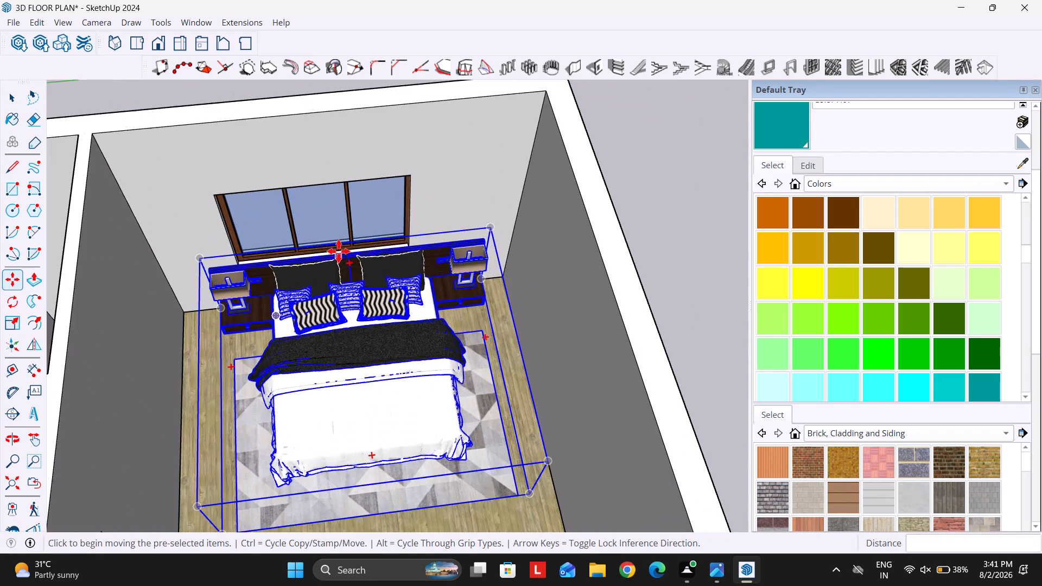
left_click(357, 300)
key("Left")
scroll(375, 317, "down", 3)
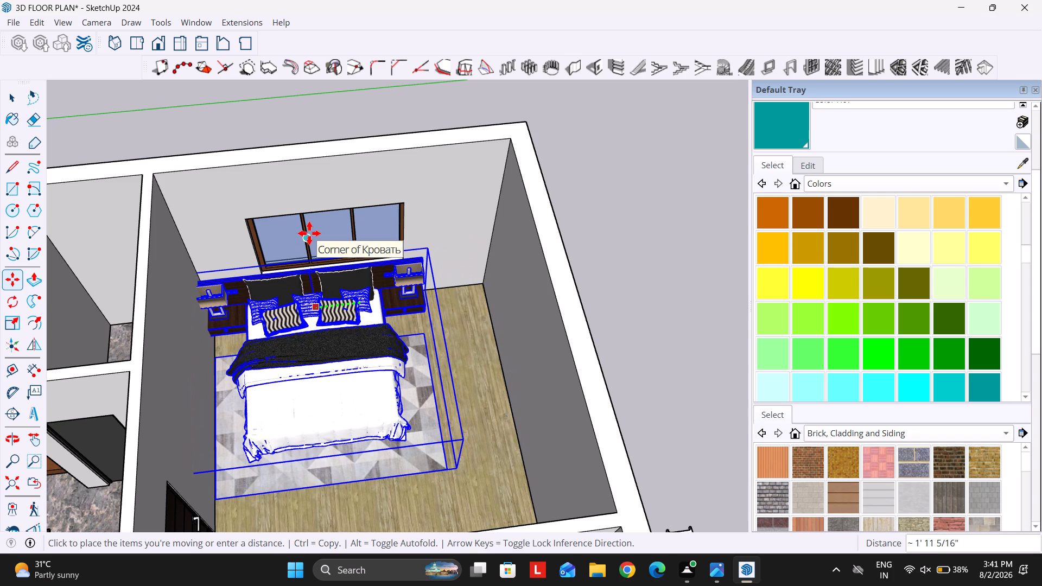
left_click(338, 157)
key("space")
Move the bed set about 1' 1" further along the green axis, up to the bedroom's hall-side wall.
scroll(471, 307, "up", 4)
scroll(430, 359, "down", 3)
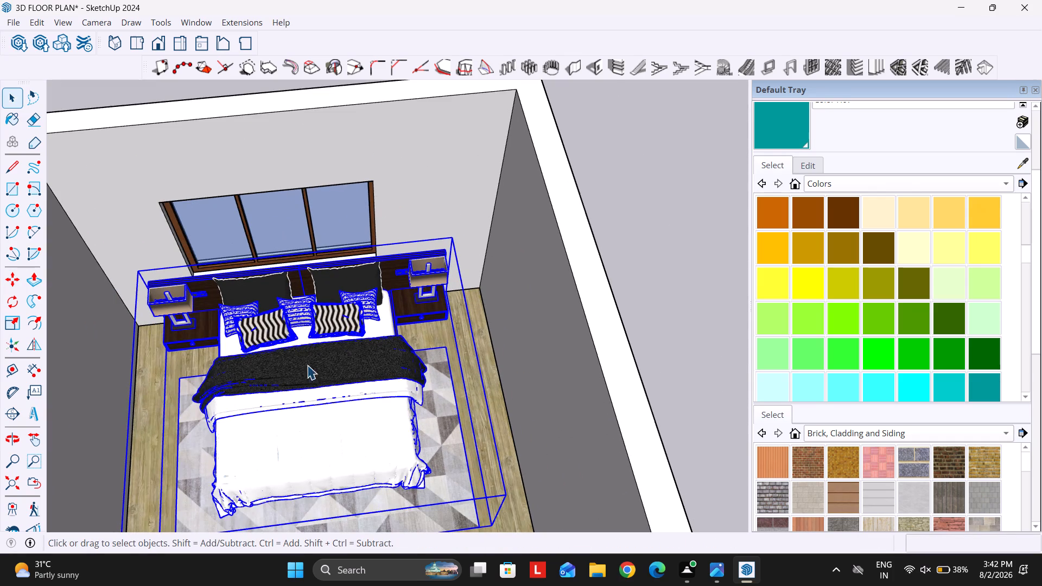
key("m")
scroll(135, 285, "up", 3)
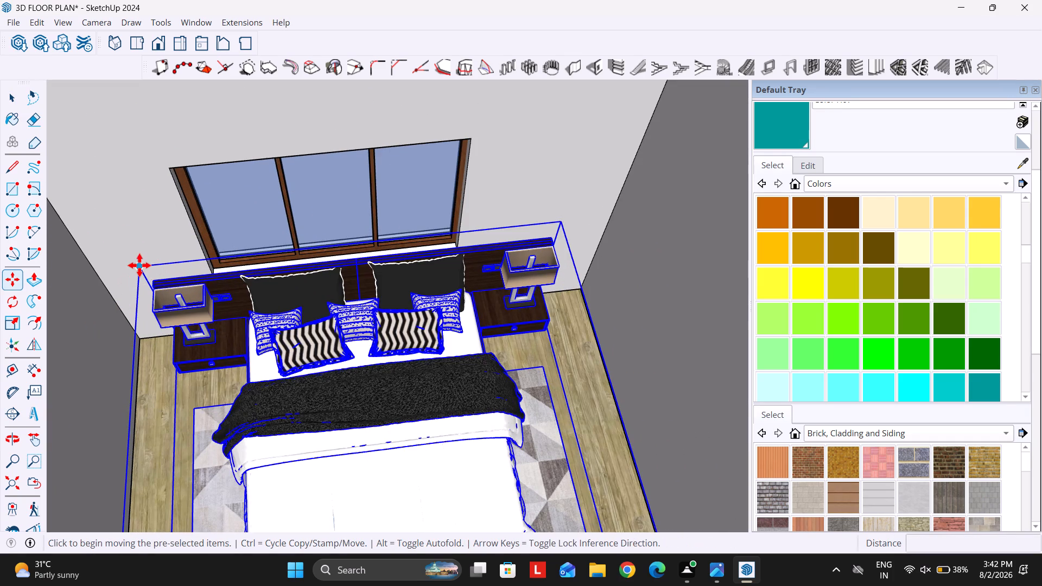
left_click(139, 265)
key("Right")
key("Left")
scroll(230, 302, "down", 2)
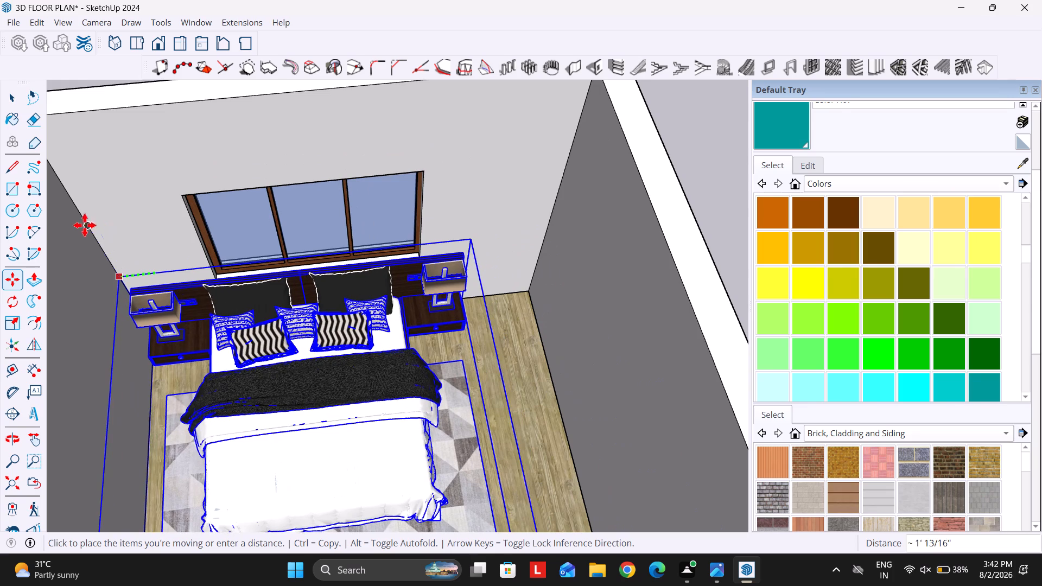
left_click(82, 224)
key("space")
Deselect the bed set and examine its position in the bedroom from several sides.
scroll(389, 278, "down", 7)
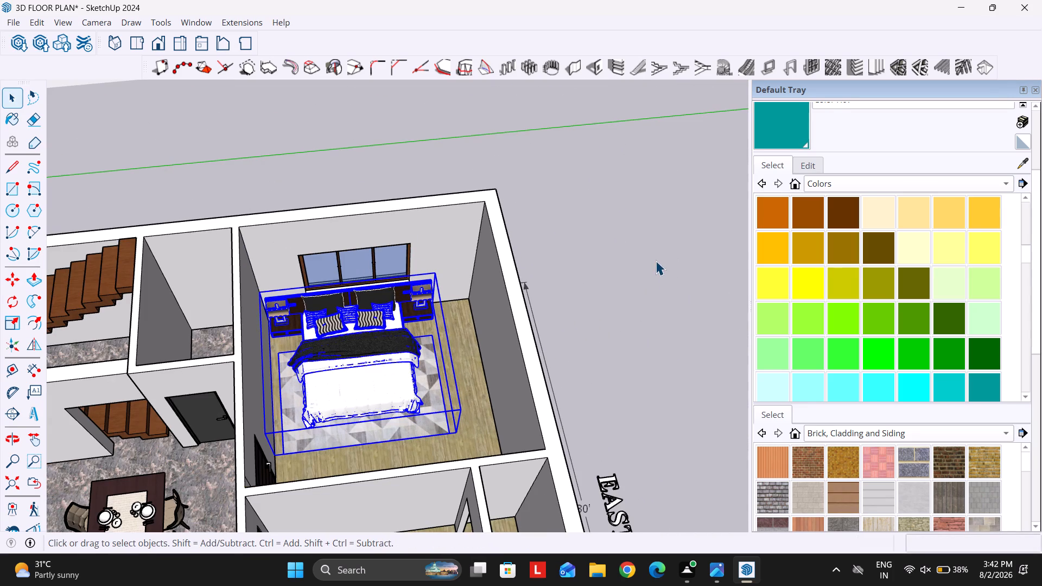
left_click(619, 246)
middle_click_drag(243, 337, 255, 340)
middle_click_drag(338, 341, 359, 336)
middle_click_drag(437, 322, 509, 314)
middle_click_drag(526, 314, 532, 314)
scroll(453, 327, "down", 3)
middle_click_drag(401, 341, 532, 375)
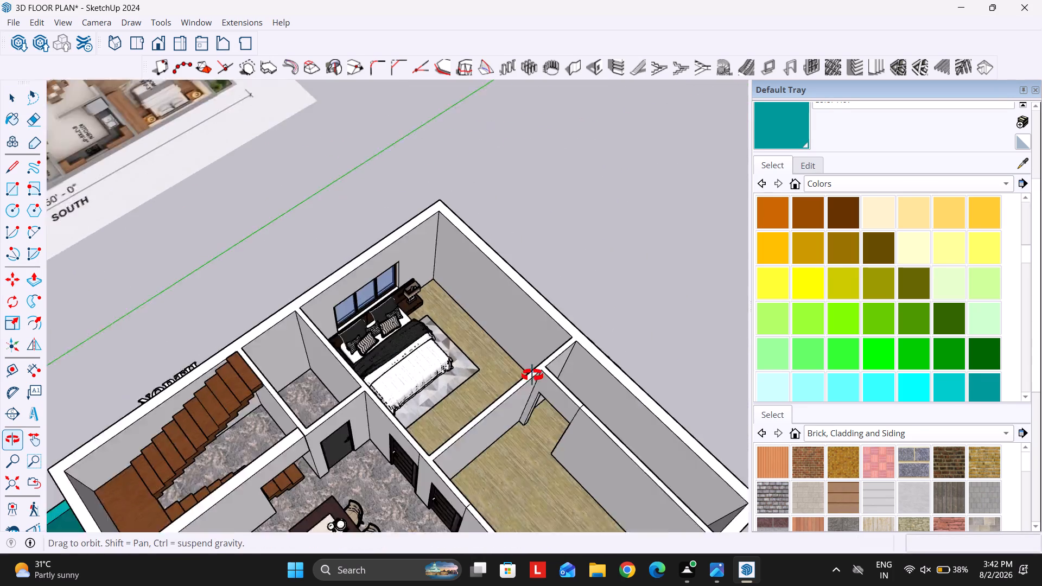
middle_click_drag(532, 375, 542, 376)
scroll(446, 327, "up", 4)
middle_click_drag(388, 344, 445, 355)
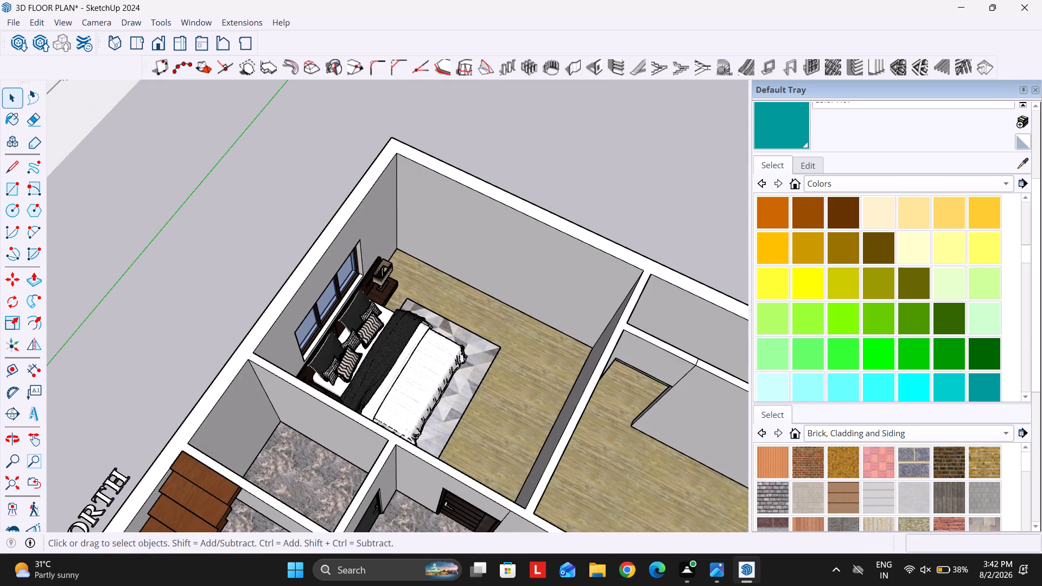
Mirror a copy of the bed set into the adjoining bedroom with Flip, offsetting the red plane about 9' 6 3/4".
left_click(396, 336)
scroll(345, 315, "down", 5)
middle_click_drag(348, 341, 355, 341)
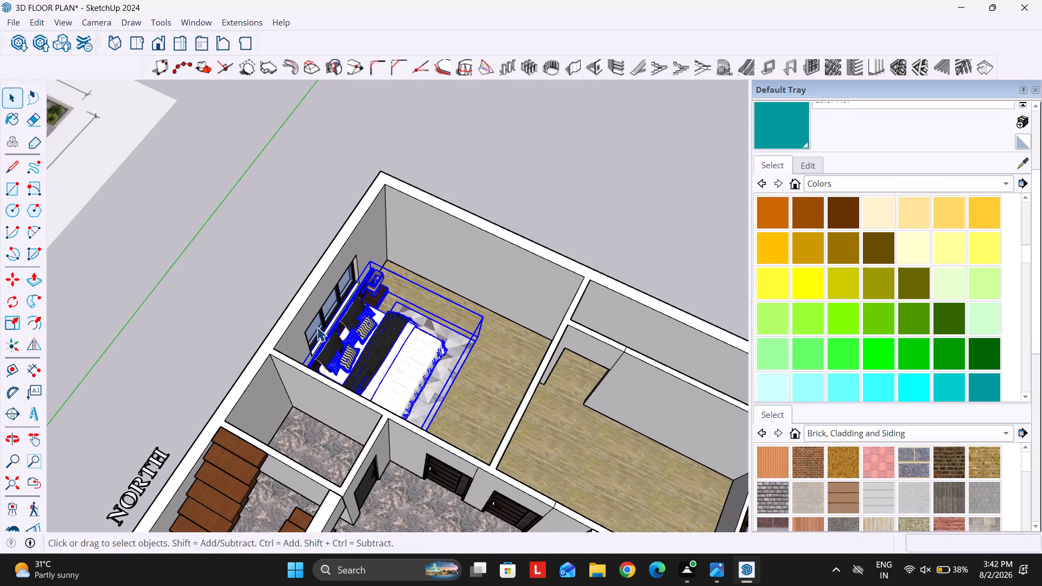
left_click(42, 342)
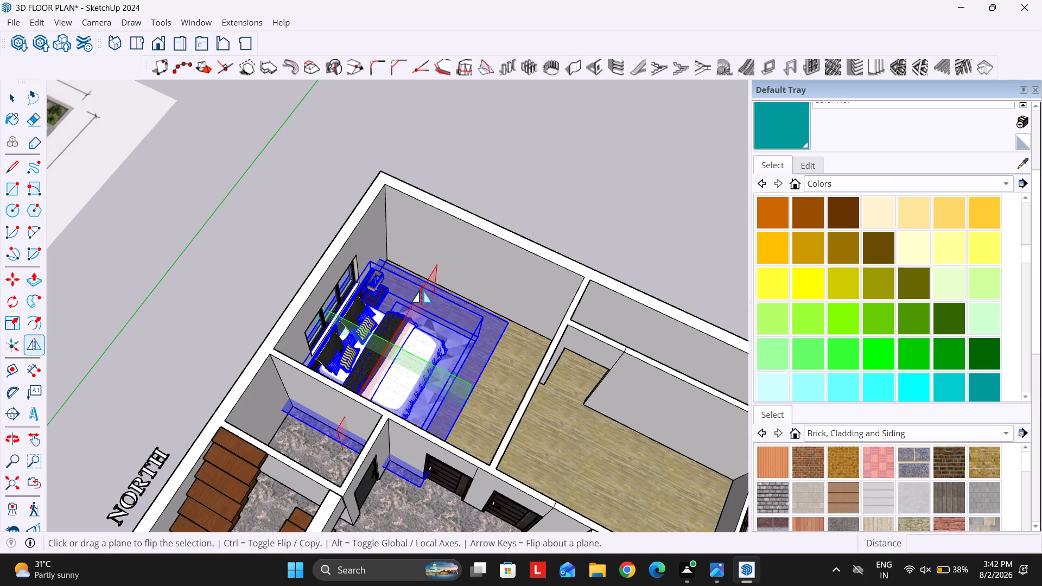
left_click_drag(425, 292, 504, 277)
scroll(345, 271, "down", 5)
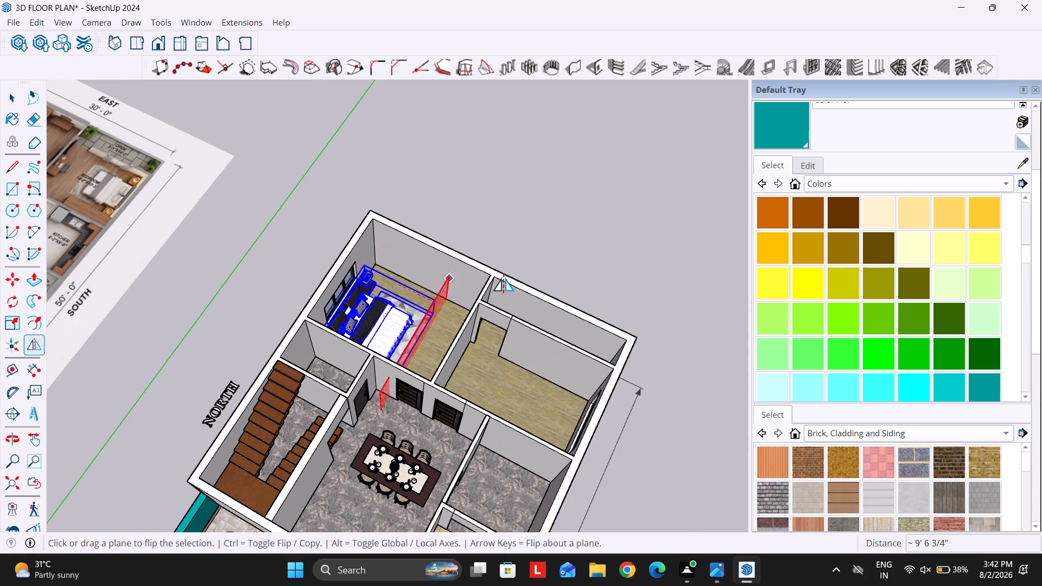
left_click_drag(504, 277, 495, 283)
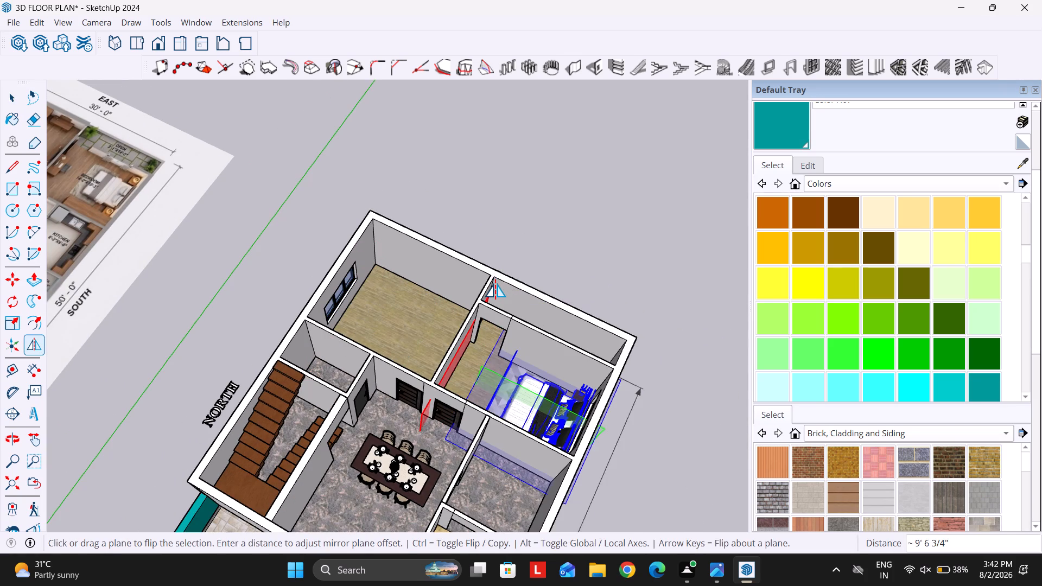
key("space")
Move the mirrored bed set along the green axis toward the bedroom's west wall.
middle_click_drag(392, 346, 793, 343)
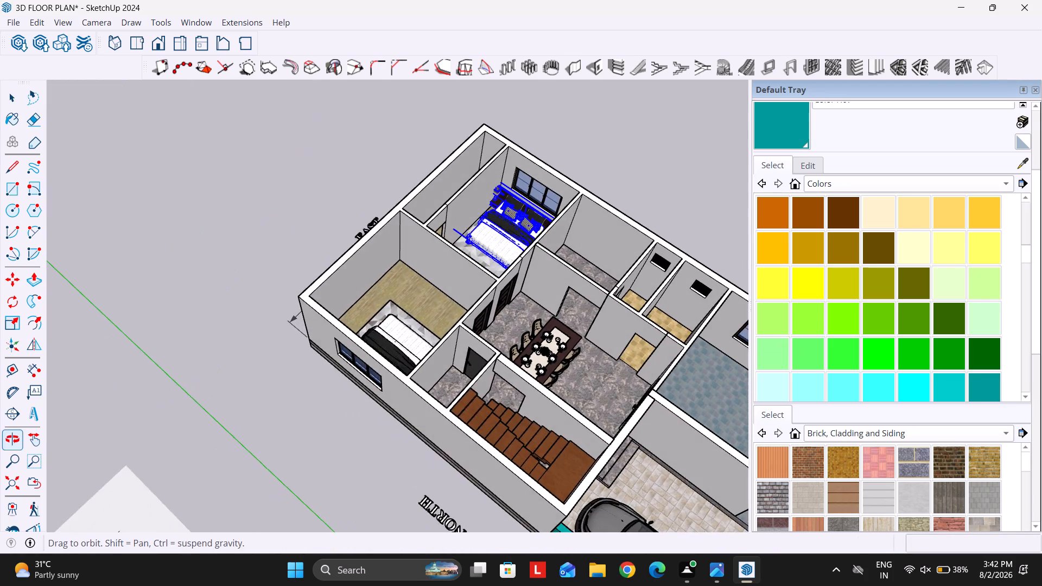
middle_click_drag(402, 365, 532, 377)
scroll(508, 349, "down", 5)
scroll(455, 189, "up", 9)
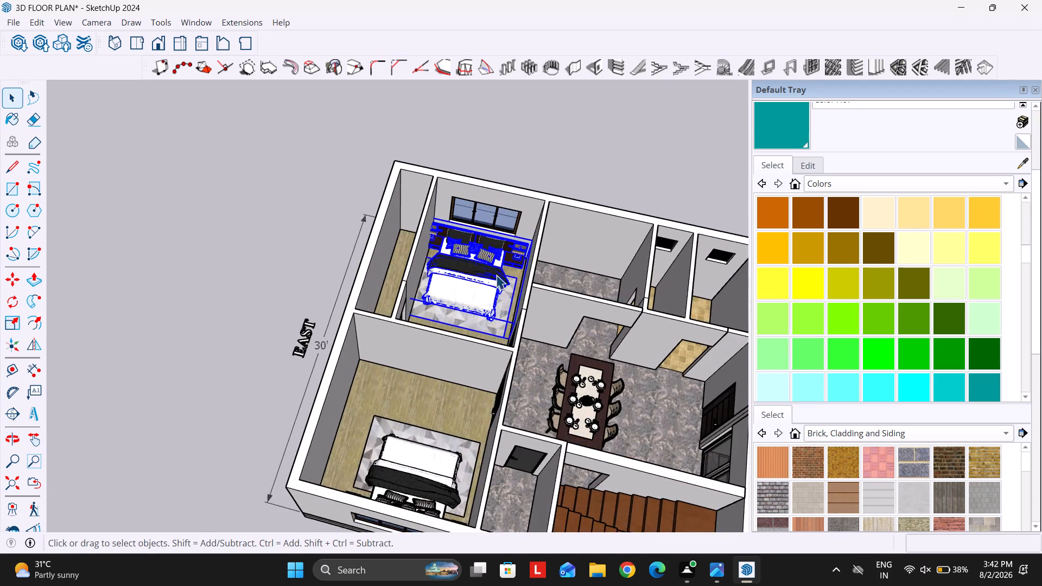
scroll(493, 254, "up", 12)
scroll(577, 214, "up", 16)
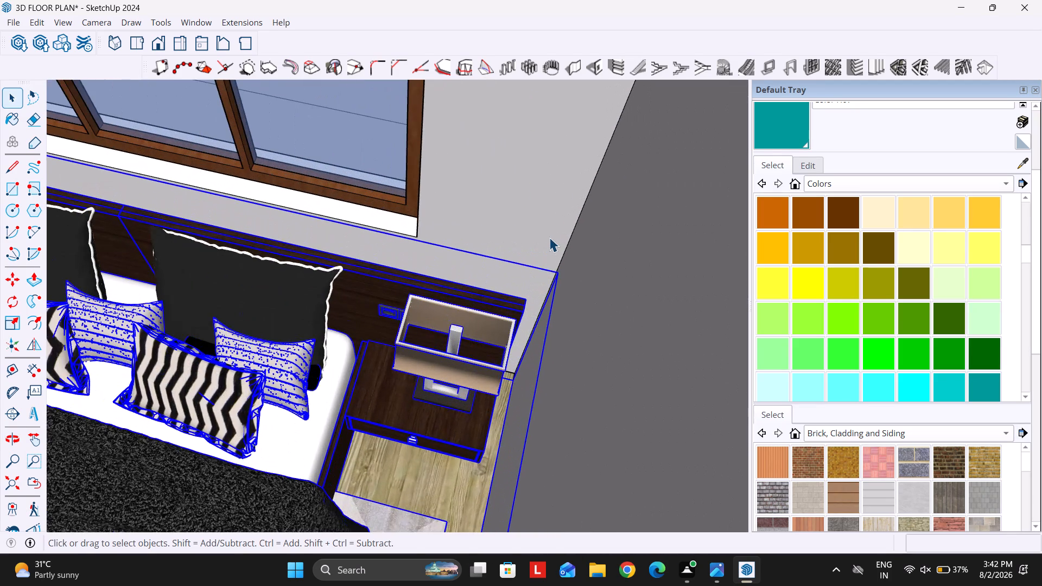
key("m")
left_click(551, 271)
key("Right")
key("Left")
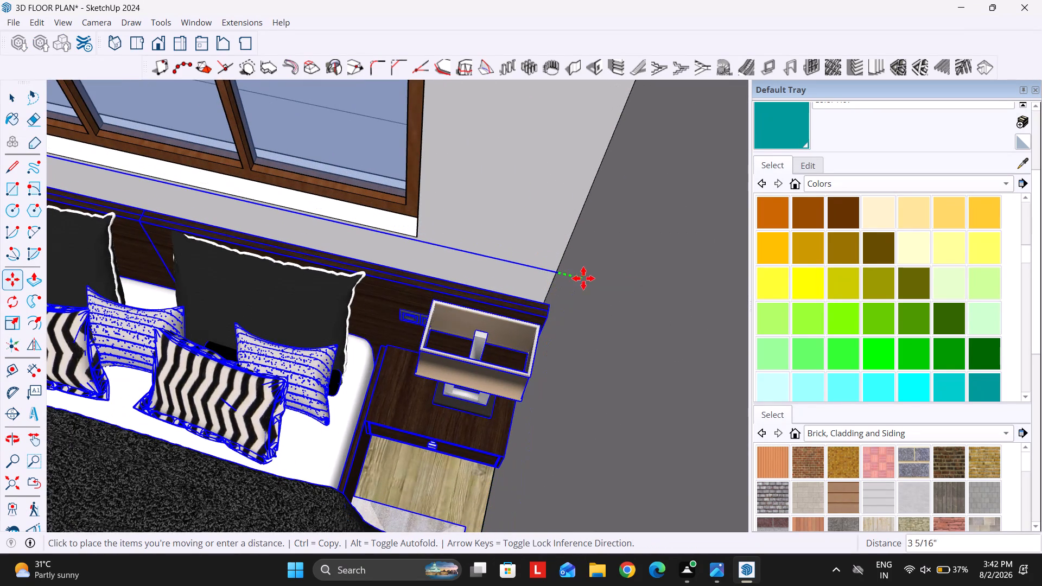
left_click(562, 258)
Shift the mirrored bed set about 3 5/16" along the green axis so its headboard end meets the west wall.
scroll(559, 276, "up", 9)
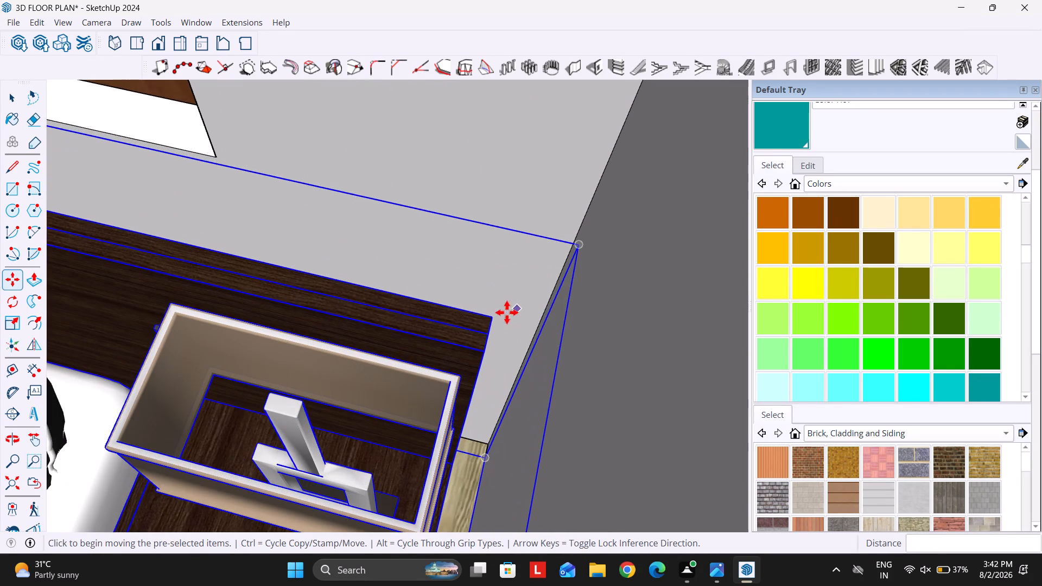
left_click(488, 320)
key("Left")
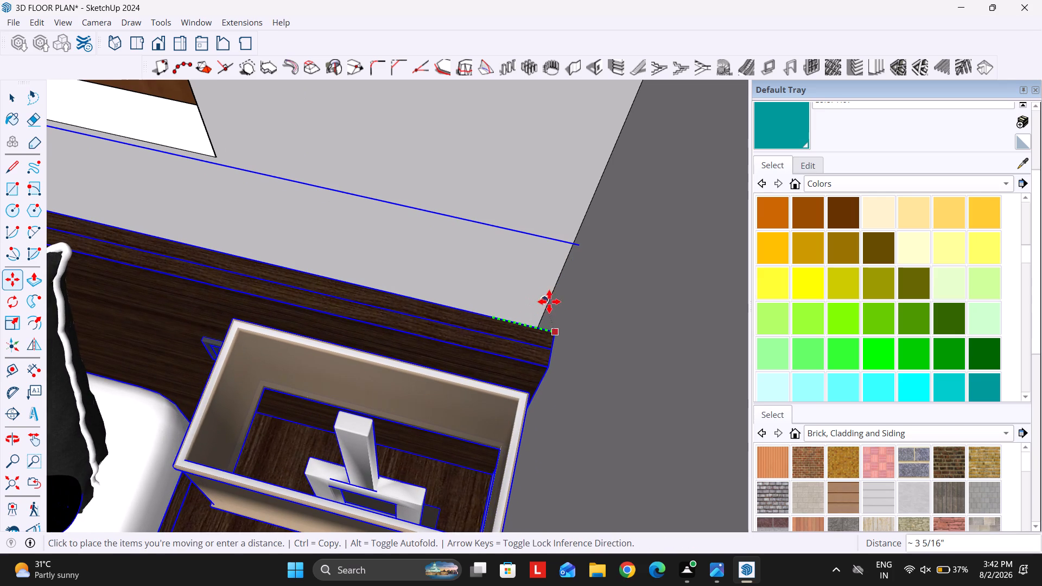
left_click(561, 284)
scroll(523, 309, "down", 9)
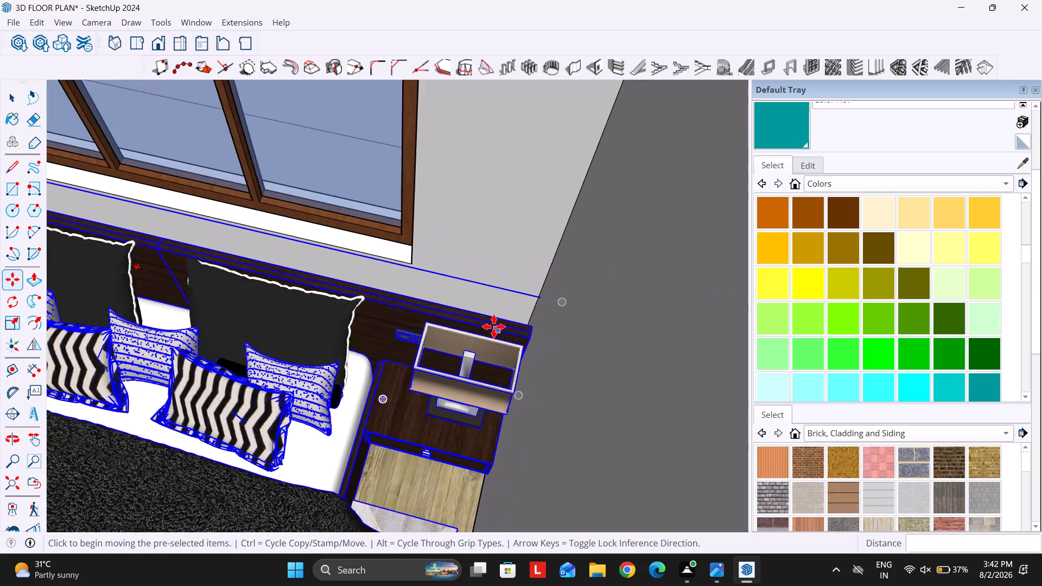
scroll(494, 327, "down", 16)
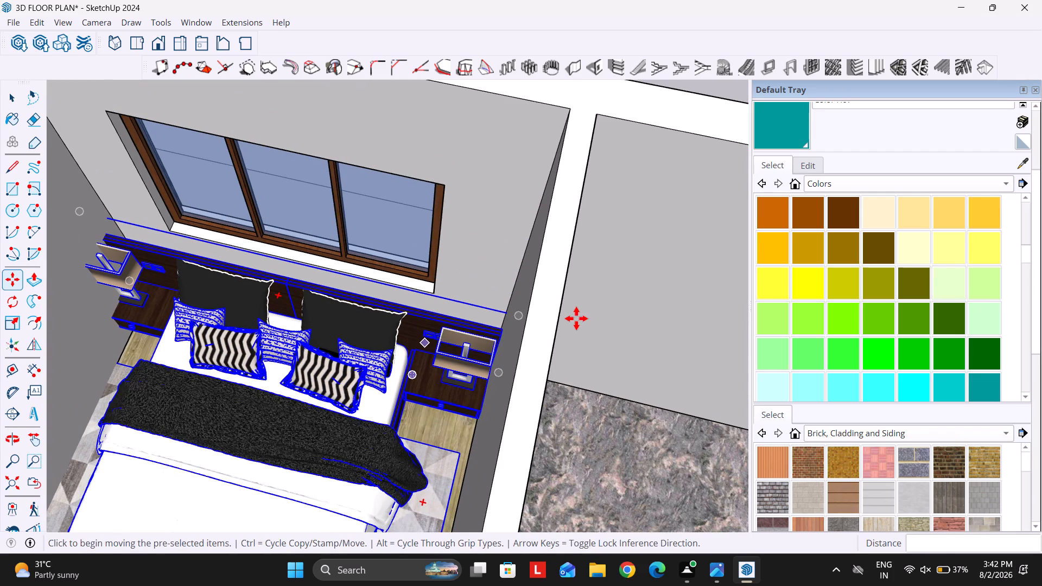
Scale the mirrored bed set uniformly to about 0.95 from its foot-end corner, using back edges to see the geometry.
scroll(582, 318, "down", 8)
key("s")
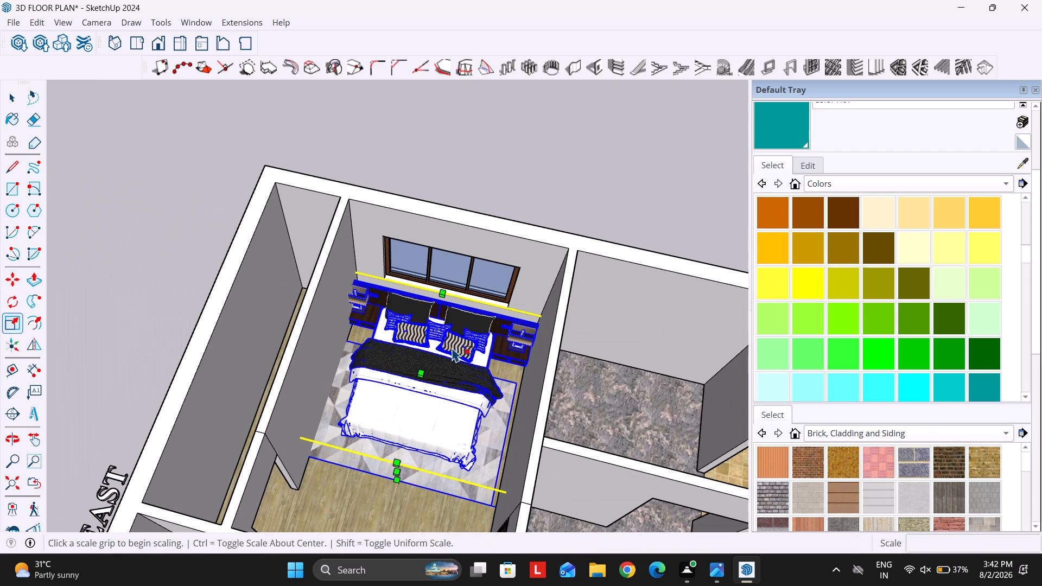
key("m")
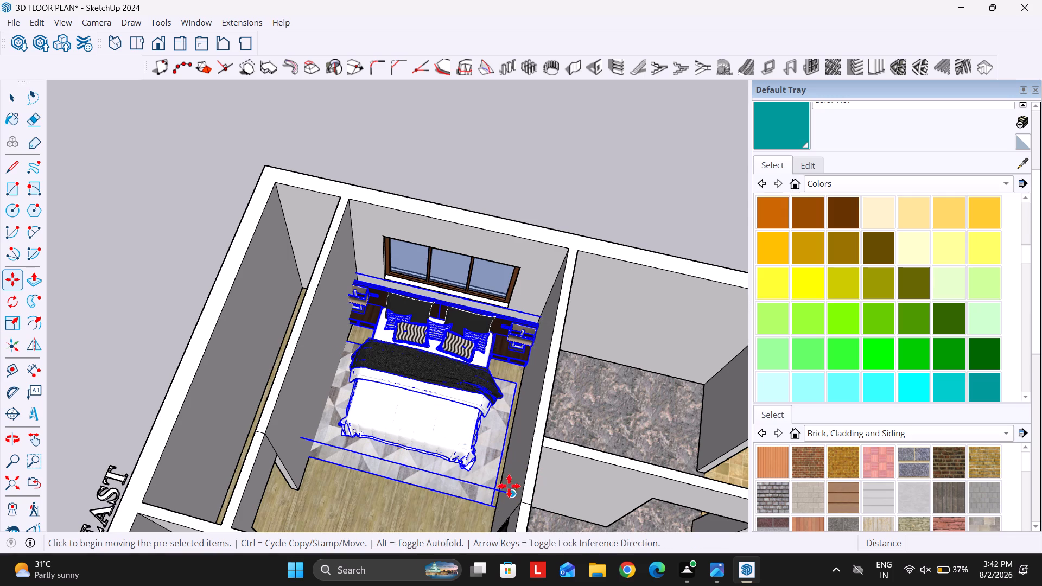
key("k")
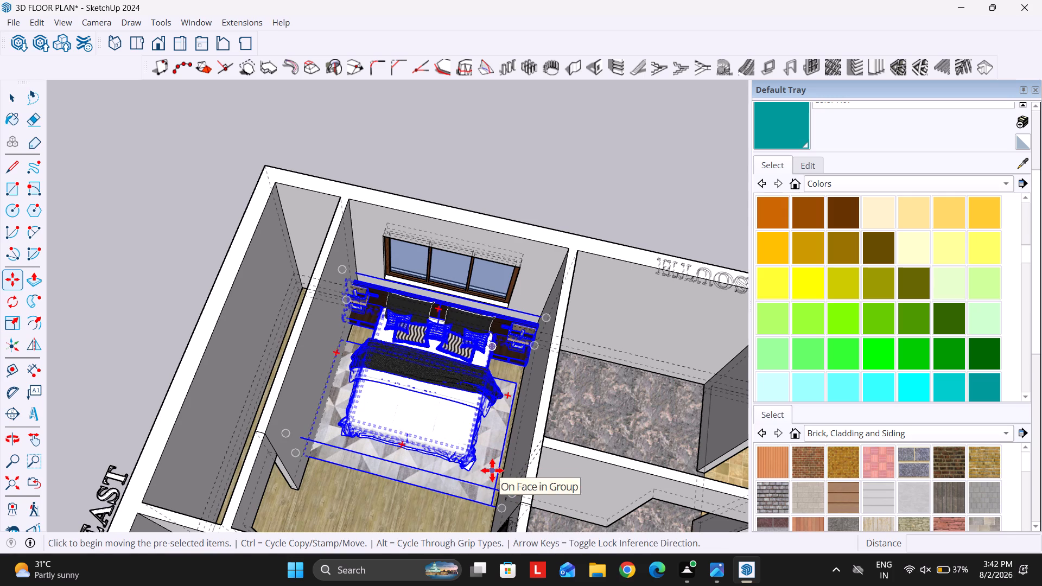
key("s")
left_click(512, 496)
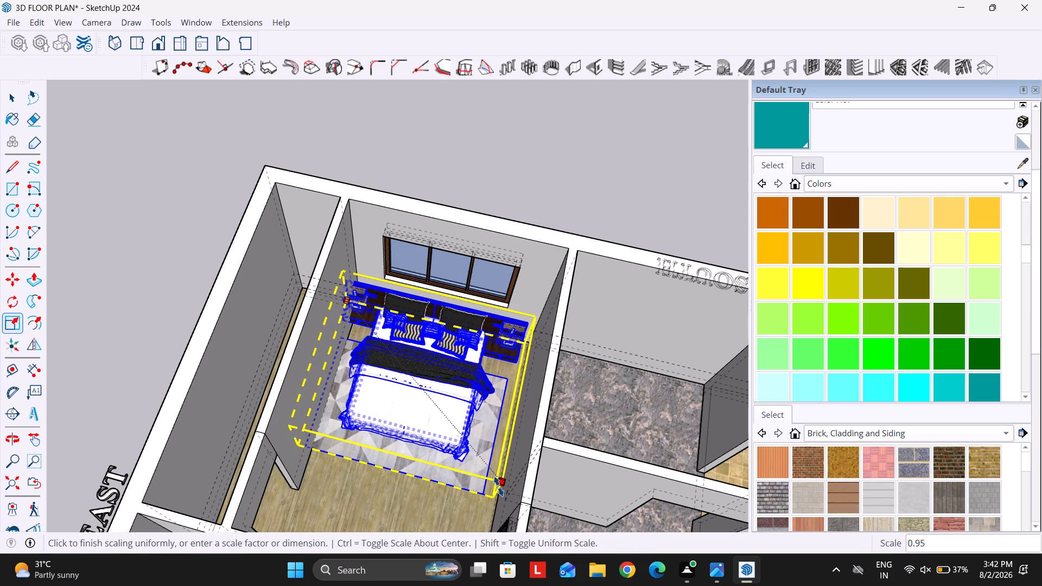
left_click(497, 482)
key("space")
type("k")
Move the scaled bed set along the green axis until its headboard end meets the bedroom's west wall.
scroll(510, 361, "up", 5)
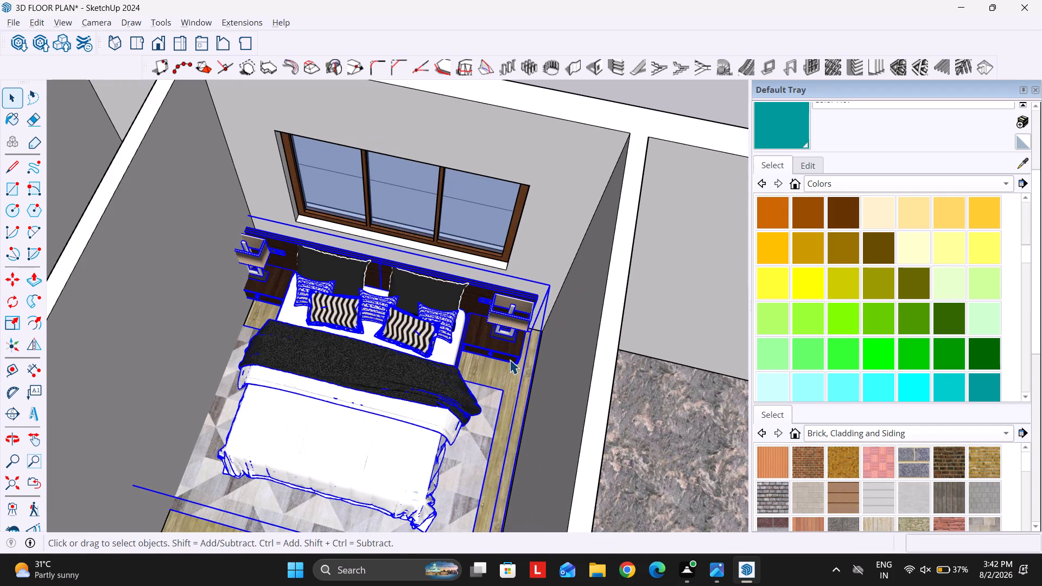
key("space")
scroll(499, 316, "up", 6)
key("space")
left_click(482, 308)
scroll(526, 308, "up", 4)
key("m")
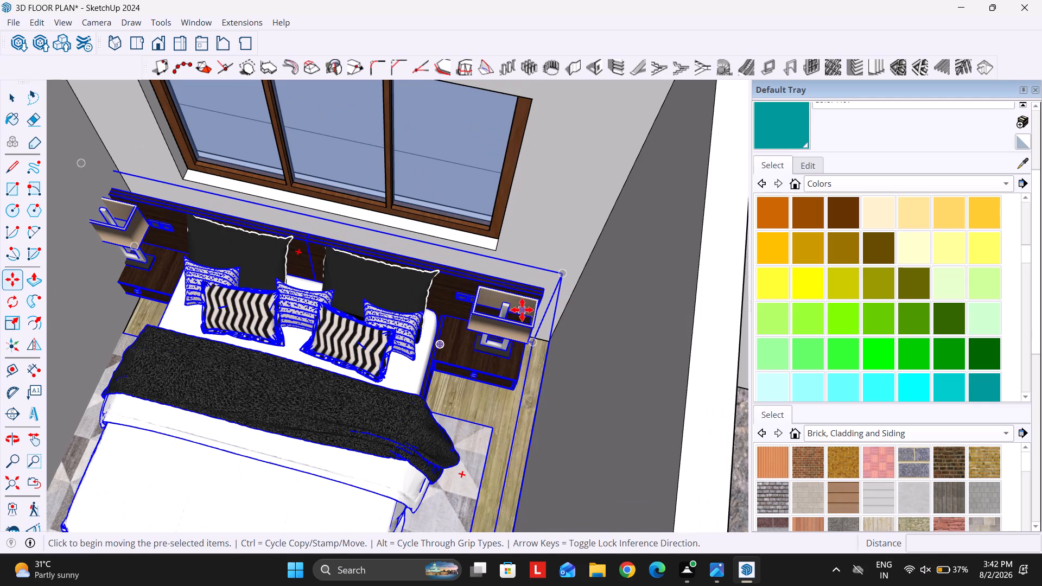
scroll(536, 291, "up", 9)
left_click(552, 285)
key("Left")
scroll(573, 323, "down", 4)
left_click(641, 284)
scroll(557, 294, "down", 6)
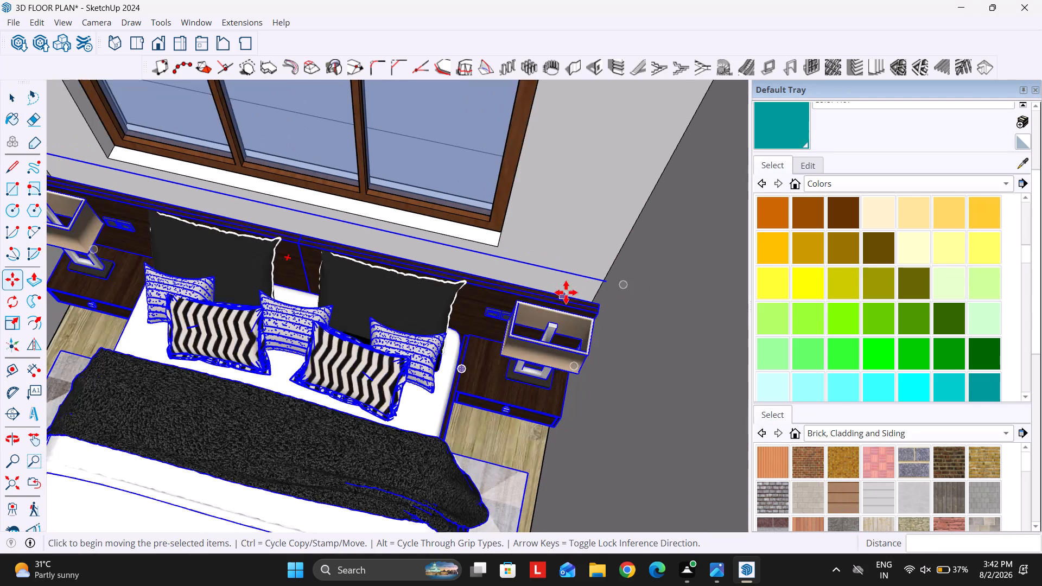
scroll(566, 292, "down", 8)
scroll(388, 311, "up", 2)
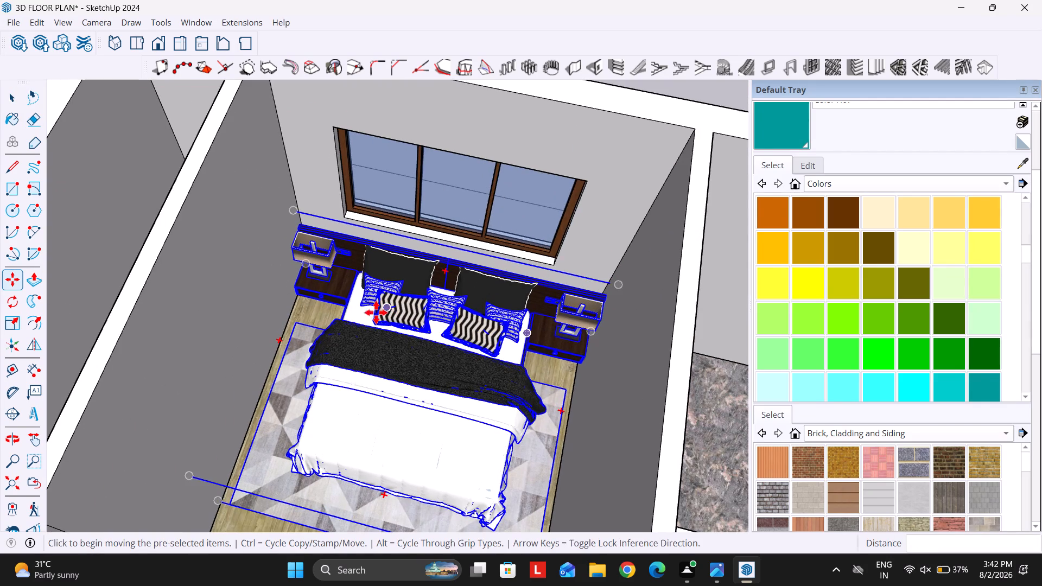
Examine the scaled bed set's fit between the bedroom walls from several sides and deselect it.
key("space")
middle_click_drag(340, 316, 378, 317)
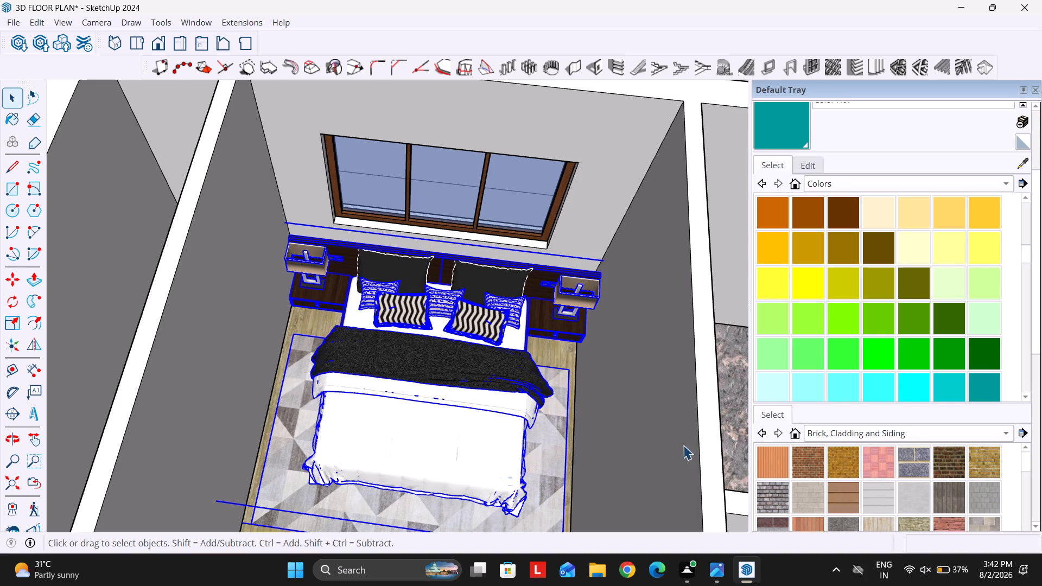
scroll(279, 267, "up", 5)
scroll(348, 281, "down", 1)
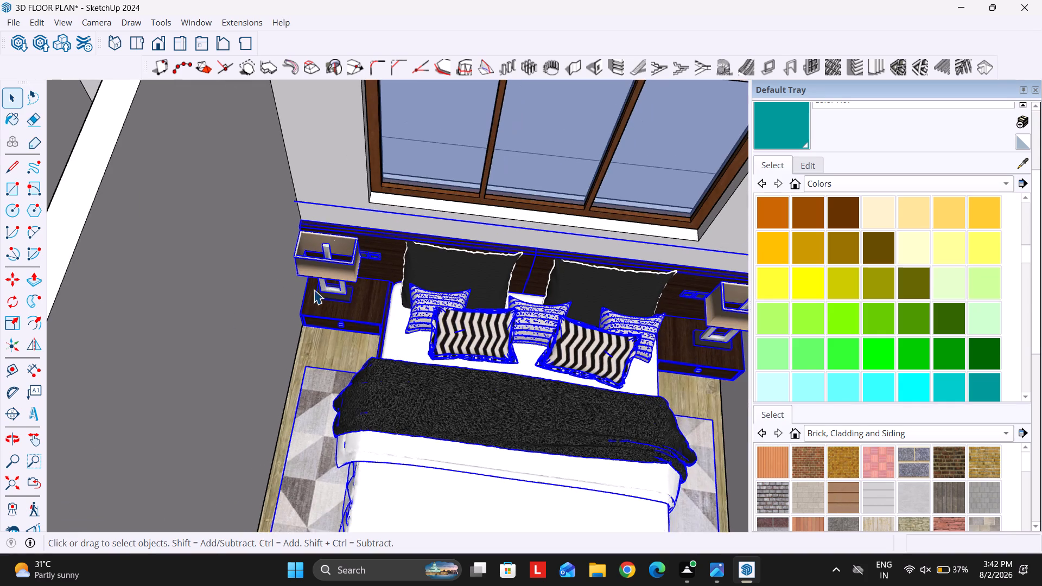
middle_click_drag(309, 290, 383, 225)
middle_click_drag(377, 220, 309, 232)
scroll(283, 300, "down", 9)
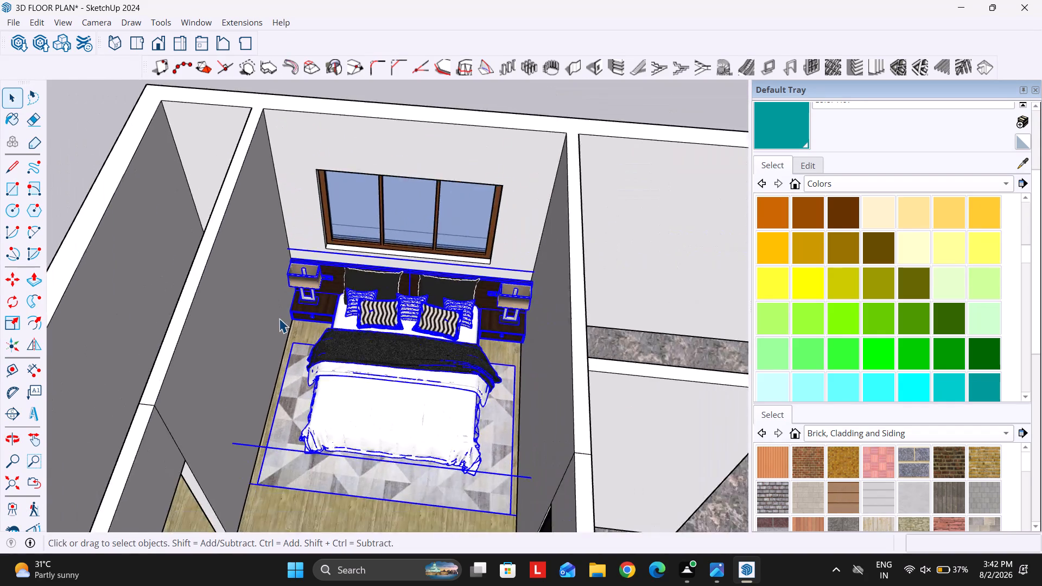
scroll(279, 318, "down", 5)
middle_click_drag(358, 327, 308, 311)
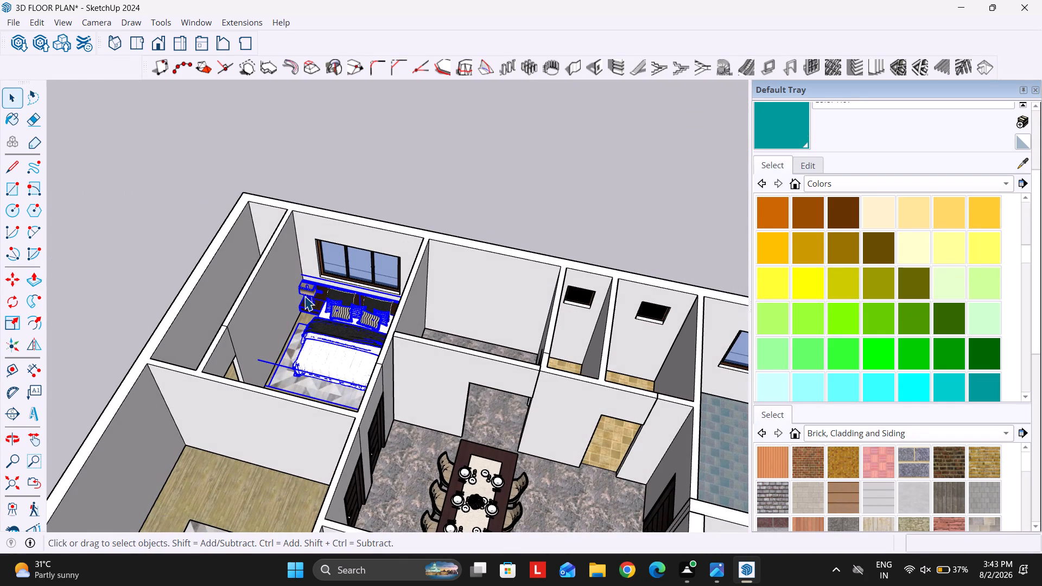
scroll(983, 282, "down", 4)
scroll(581, 324, "down", 3)
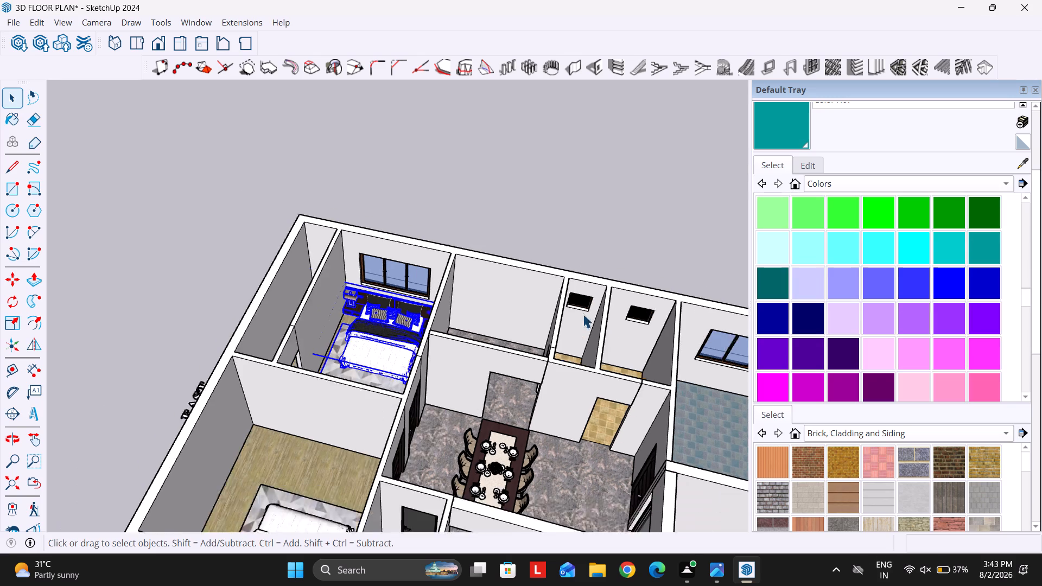
scroll(583, 314, "down", 4)
left_click(484, 195)
Examine both furnished bedrooms and the narrow space along the east wall from several sides.
middle_click_drag(520, 211, 476, 319)
scroll(432, 239, "up", 3)
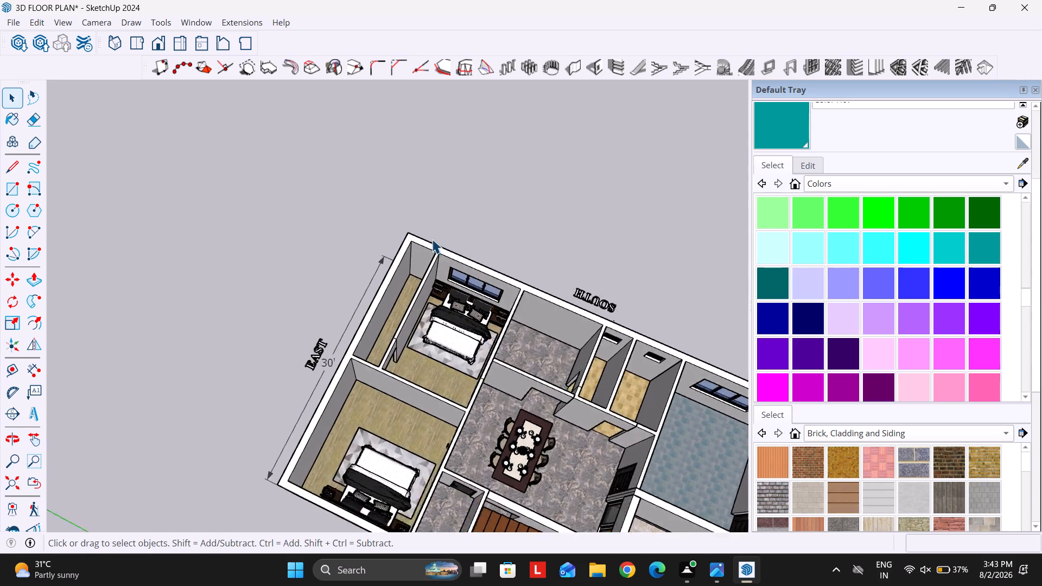
scroll(432, 239, "up", 4)
scroll(443, 329, "up", 4)
scroll(259, 243, "down", 6)
scroll(379, 293, "up", 2)
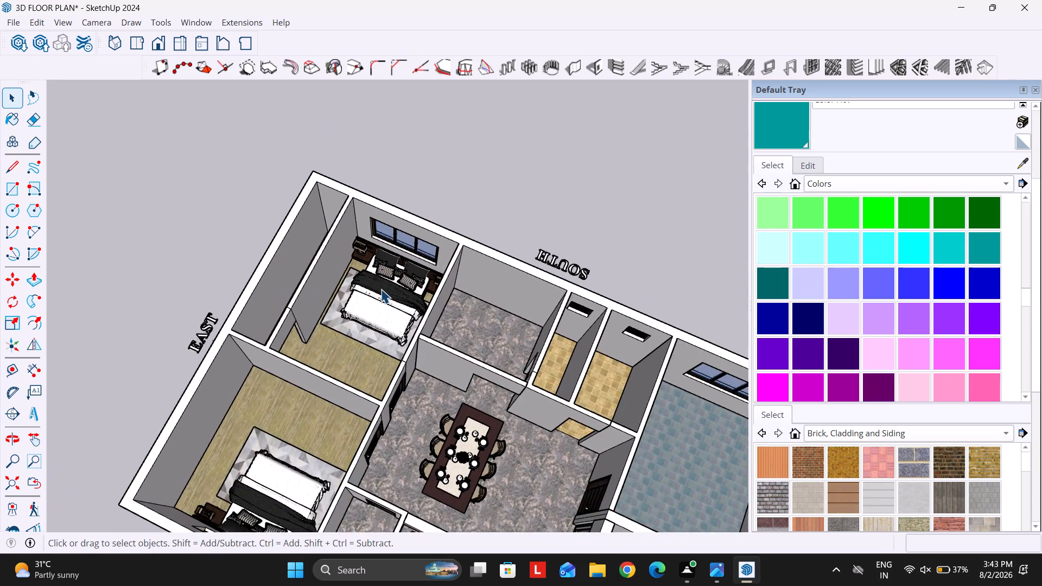
scroll(381, 289, "up", 10)
middle_click_drag(325, 327, 514, 334)
middle_click_drag(232, 411, 611, 353)
middle_click_drag(369, 354, 638, 388)
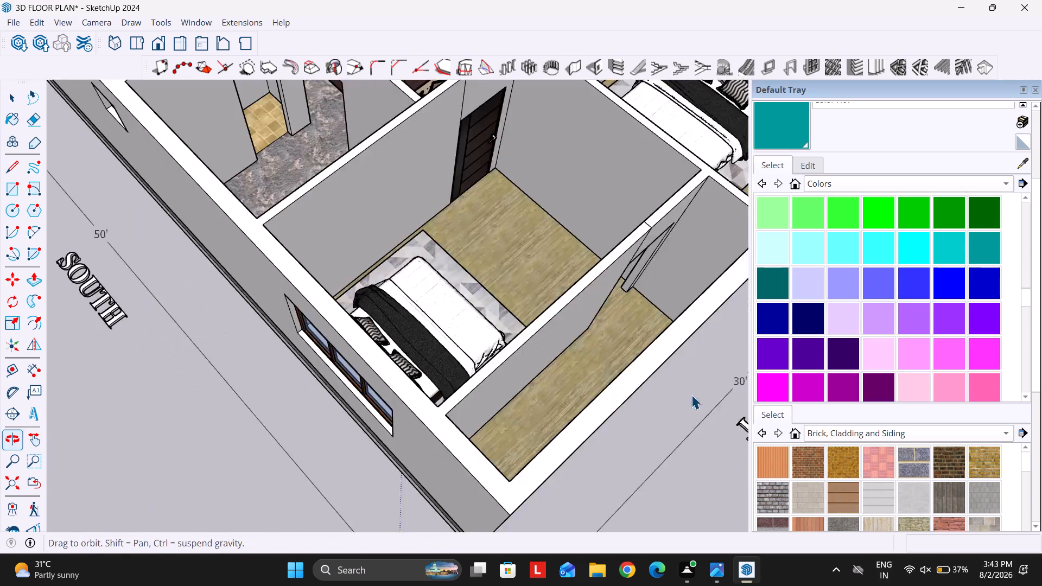
middle_click_drag(709, 397, 752, 402)
scroll(559, 384, "down", 2)
middle_click_drag(419, 353, 645, 379)
scroll(450, 294, "down", 6)
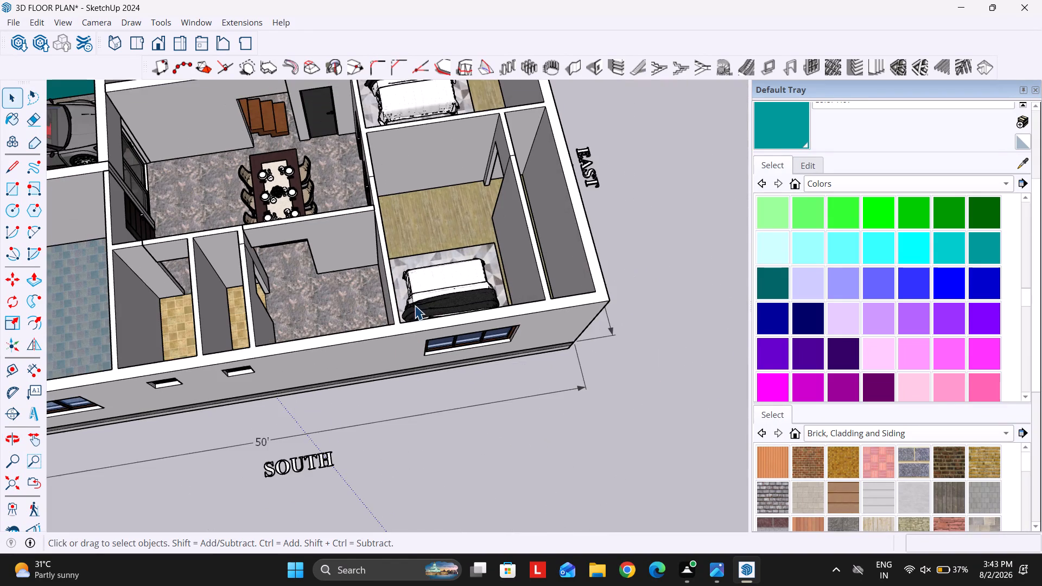
middle_click(415, 304)
scroll(466, 190, "up", 4)
middle_click_drag(377, 303, 643, 268)
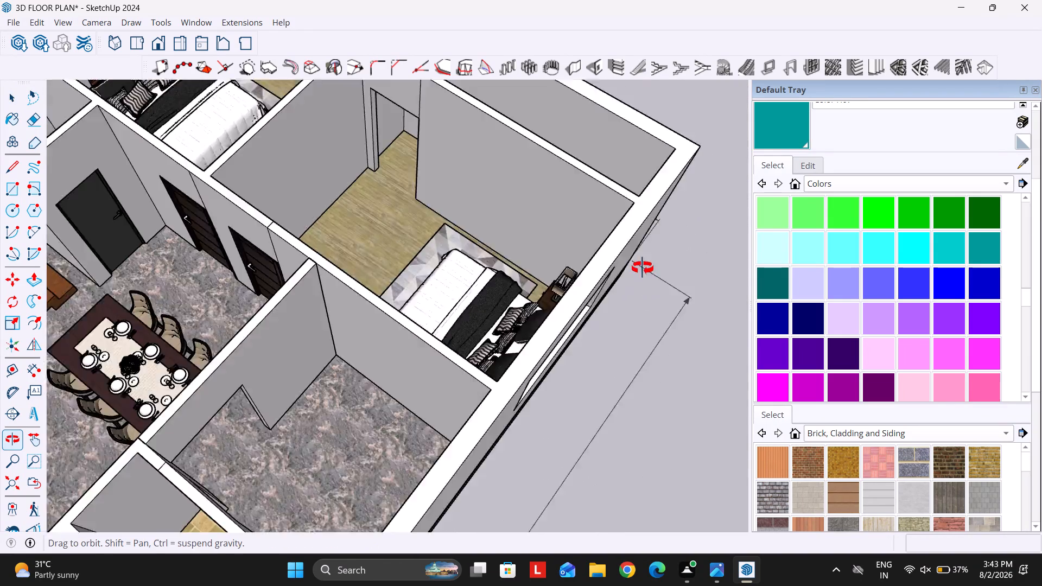
middle_click_drag(643, 268, 648, 267)
scroll(566, 299, "down", 7)
middle_click_drag(465, 275, 222, 217)
scroll(482, 225, "down", 3)
scroll(637, 260, "up", 4)
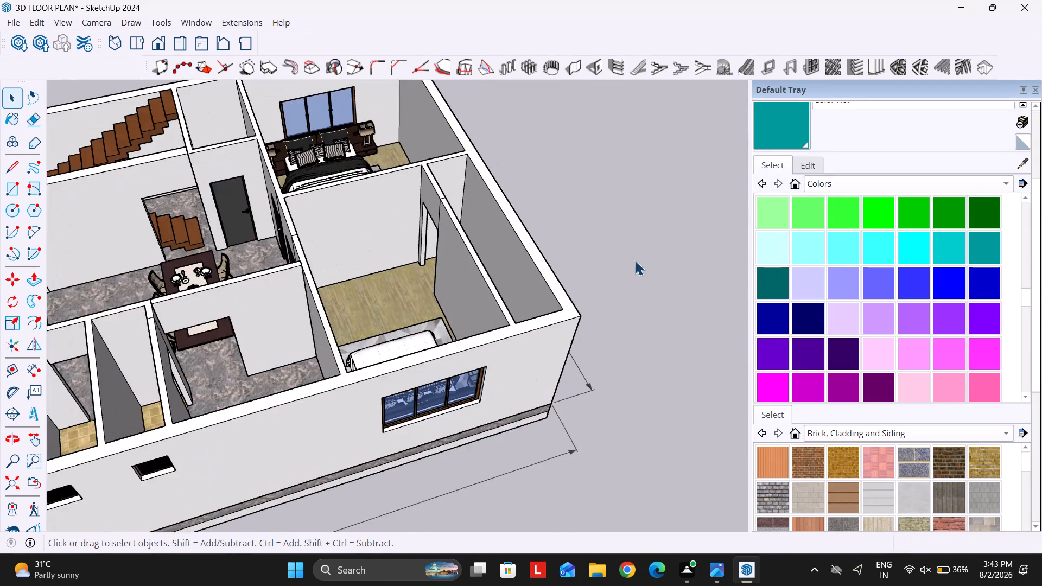
Inside the wall group, draw lines across the south wall top and partition end where the narrow east-side space begins.
scroll(635, 260, "up", 4)
double_click(524, 319)
scroll(522, 319, "up", 4)
key("l")
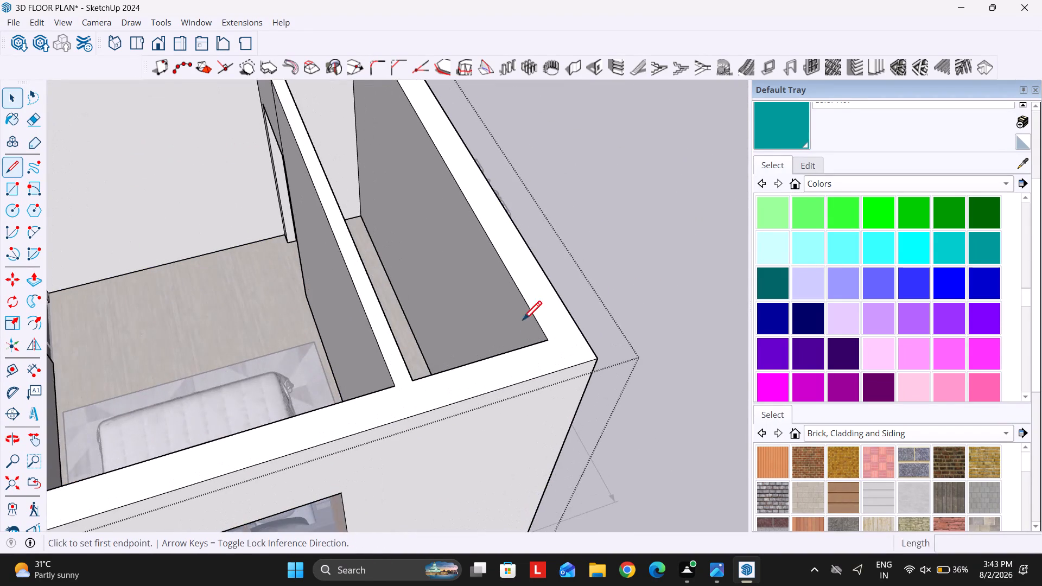
scroll(443, 371, "up", 9)
left_click(325, 401)
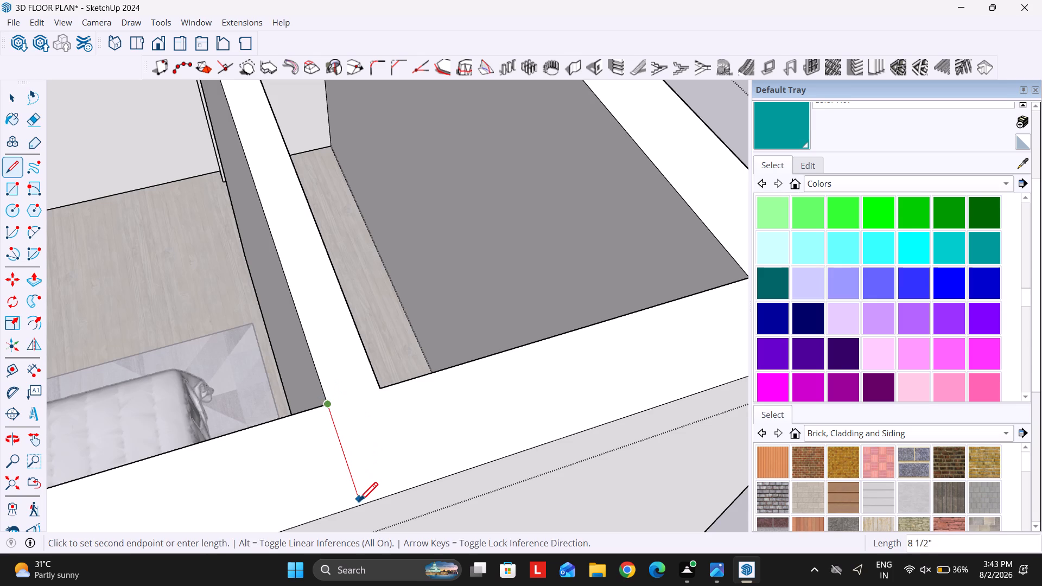
left_click(366, 505)
left_click(325, 407)
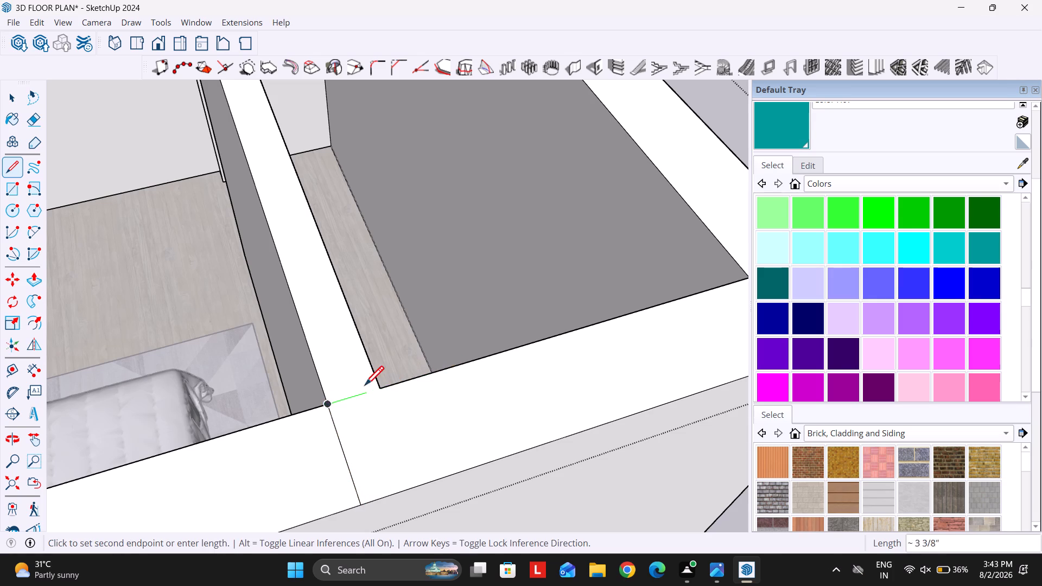
left_click(382, 386)
scroll(412, 438, "down", 13)
key("space")
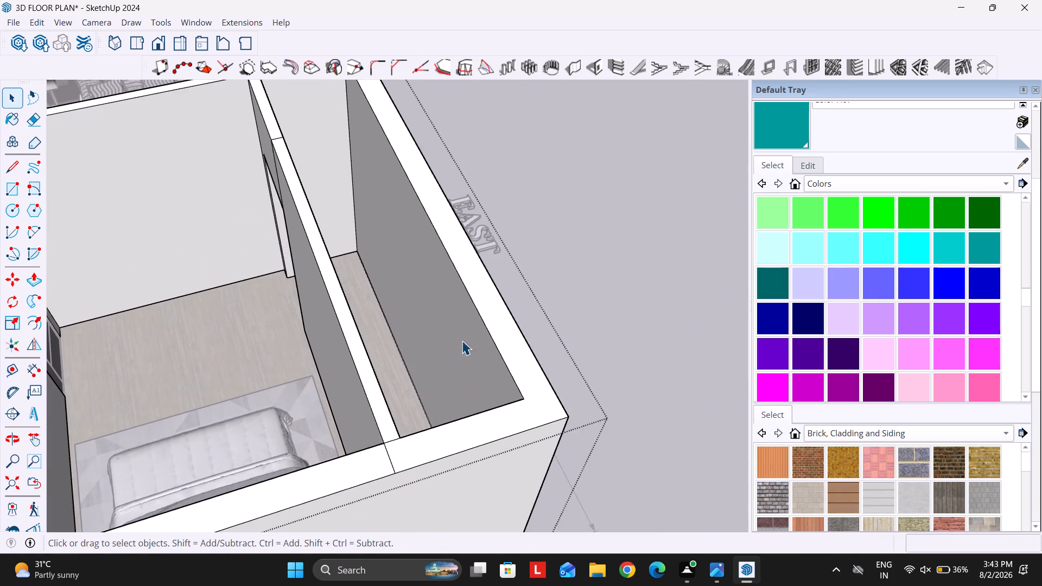
Draw a 9" line across the east wall top at the narrow space's other end, by the bedroom dividing wall.
scroll(465, 355, "down", 7)
scroll(358, 153, "up", 15)
key("l")
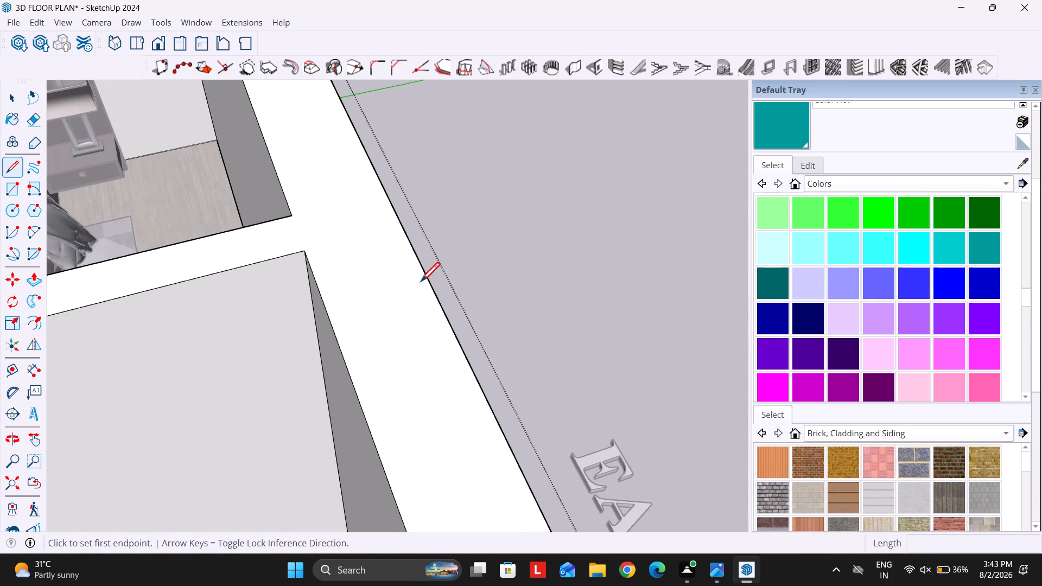
left_click(303, 255)
left_click(399, 227)
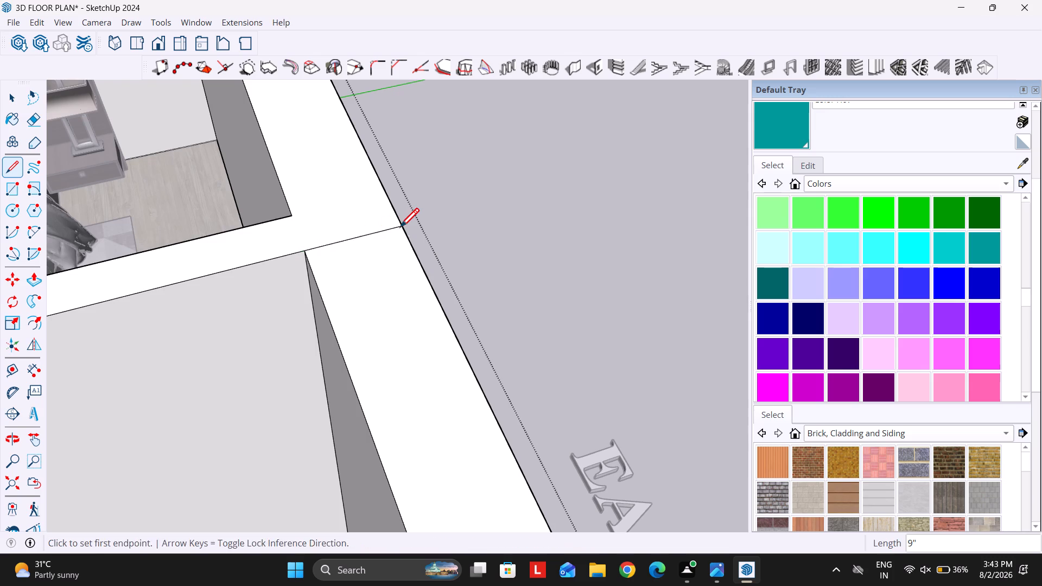
key("space")
Push the top of the outer wall around the narrow east-side space down 7'.
scroll(403, 228, "down", 5)
key("p")
left_click(424, 328)
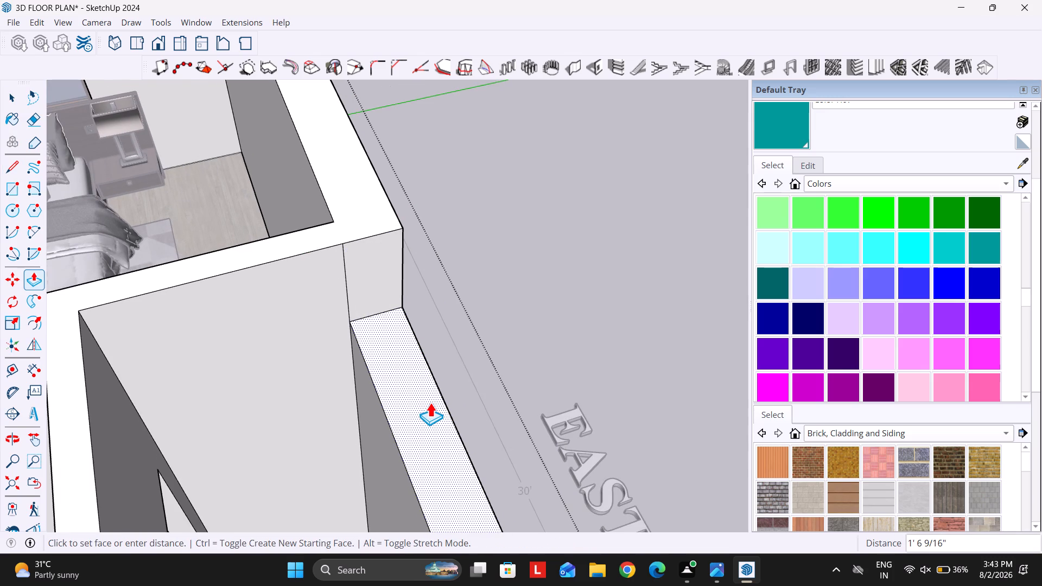
type("7'")
key("Return")
scroll(459, 225, "down", 8)
key("space")
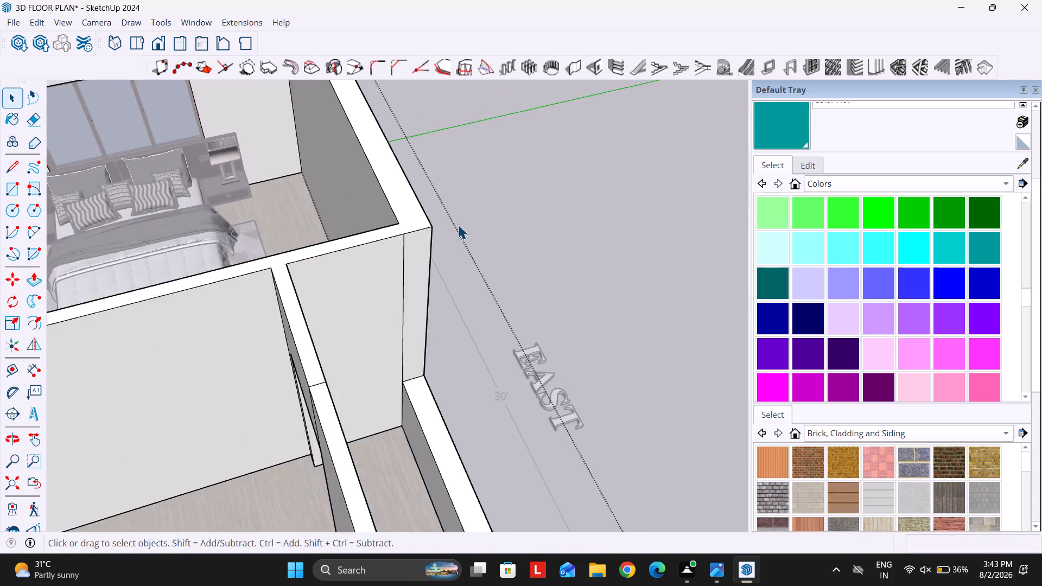
Inside the wall group, pull the south wall's cut end face out flush with the bedroom partition's face along the narrow east-side space.
scroll(458, 225, "down", 5)
middle_click_drag(384, 350, 123, 268)
scroll(348, 343, "down", 1)
scroll(510, 317, "down", 6)
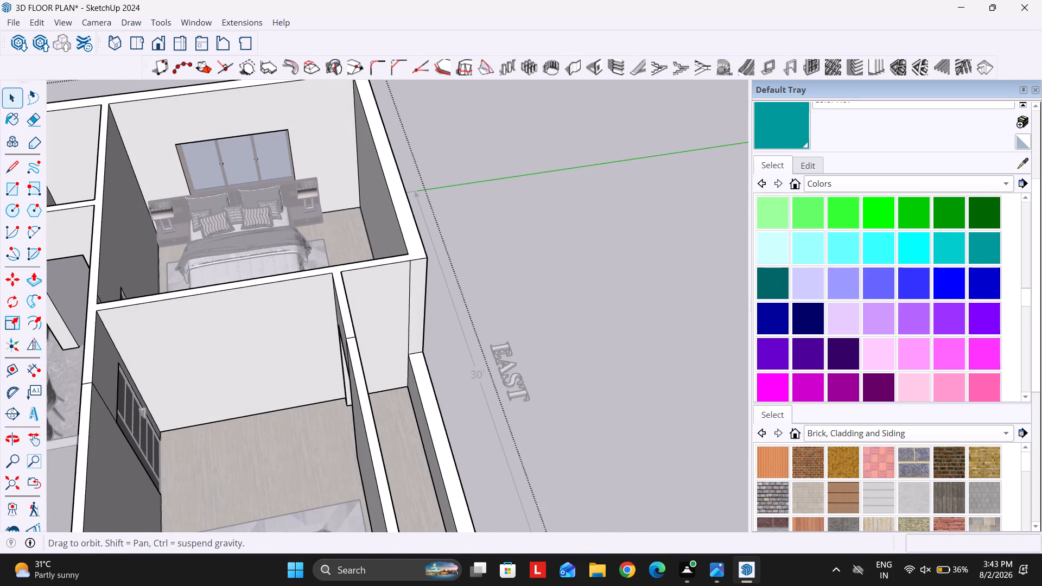
scroll(392, 301, "down", 4)
middle_click_drag(420, 302, 282, 296)
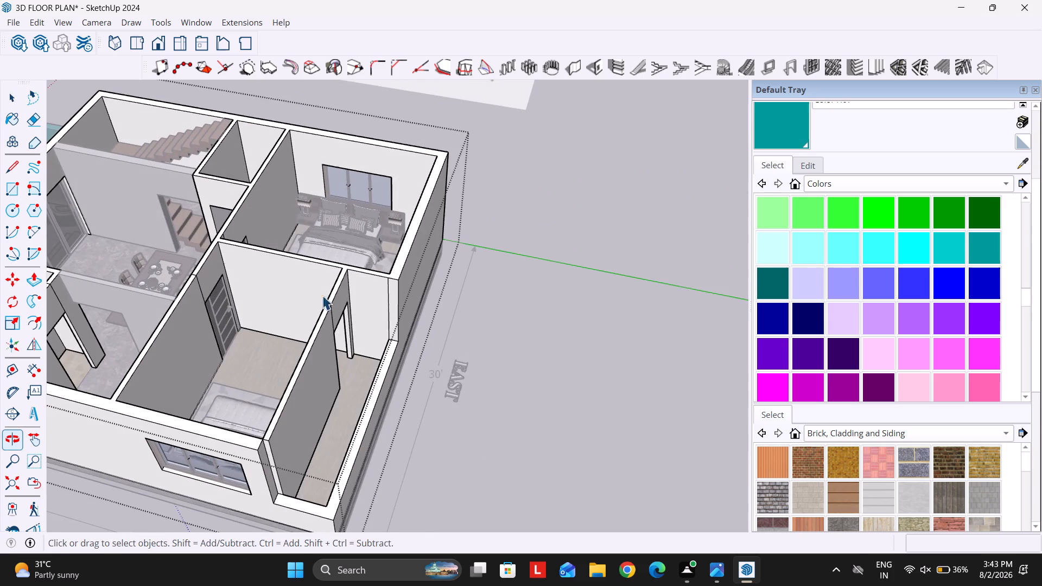
left_click(541, 338)
scroll(334, 378, "up", 4)
middle_click_drag(274, 460, 336, 372)
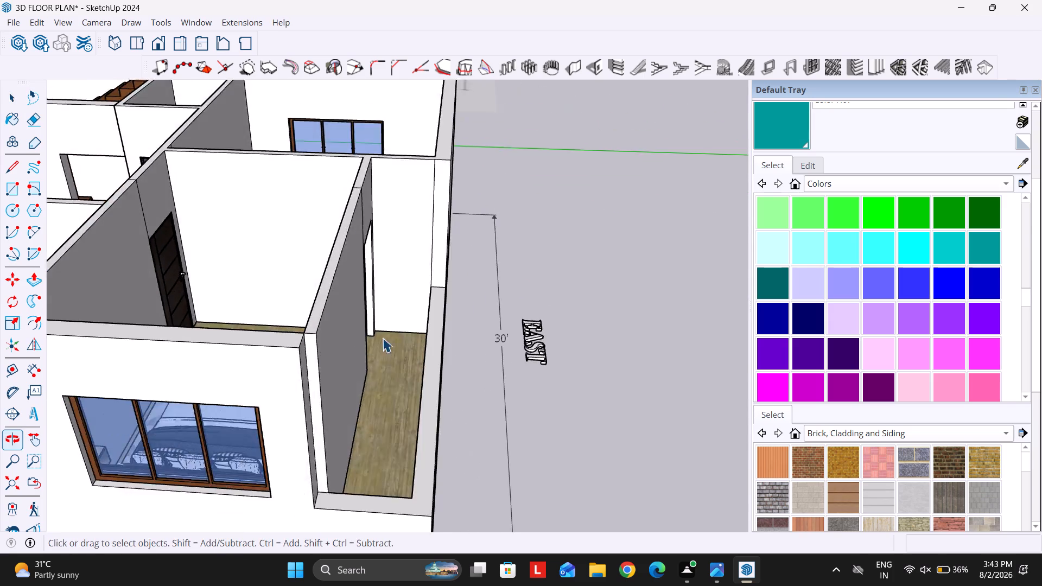
scroll(414, 335, "down", 3)
scroll(372, 462, "up", 10)
middle_click_drag(331, 351, 258, 386)
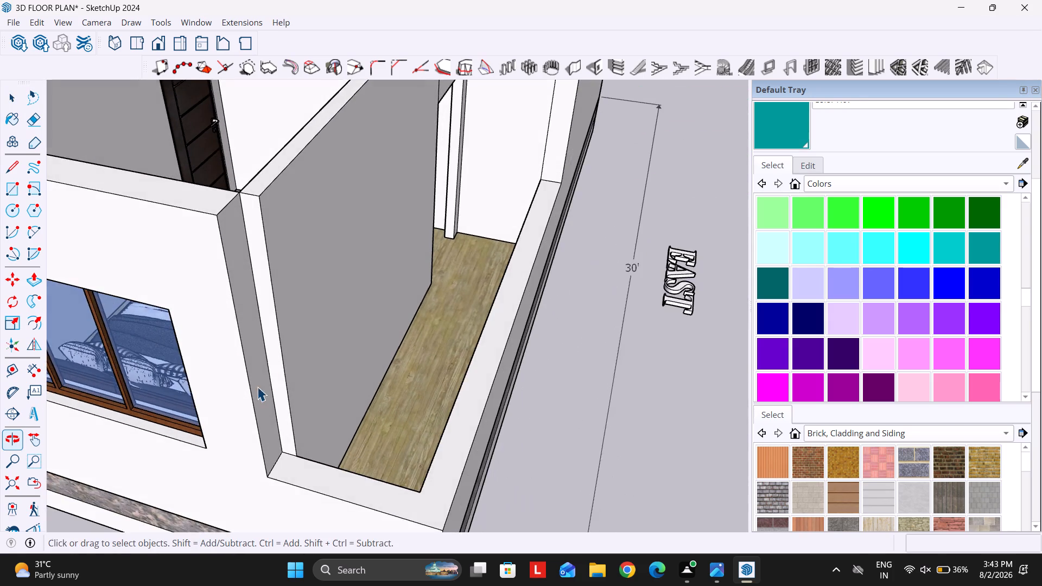
scroll(266, 364, "up", 3)
double_click(259, 360)
key("p")
left_click(242, 351)
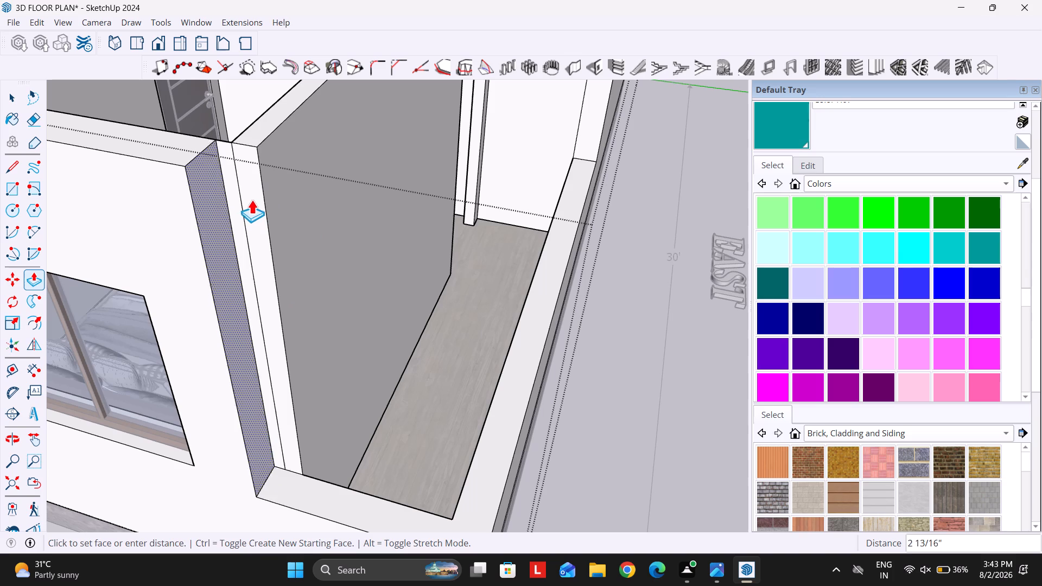
left_click(258, 152)
scroll(195, 159, "up", 2)
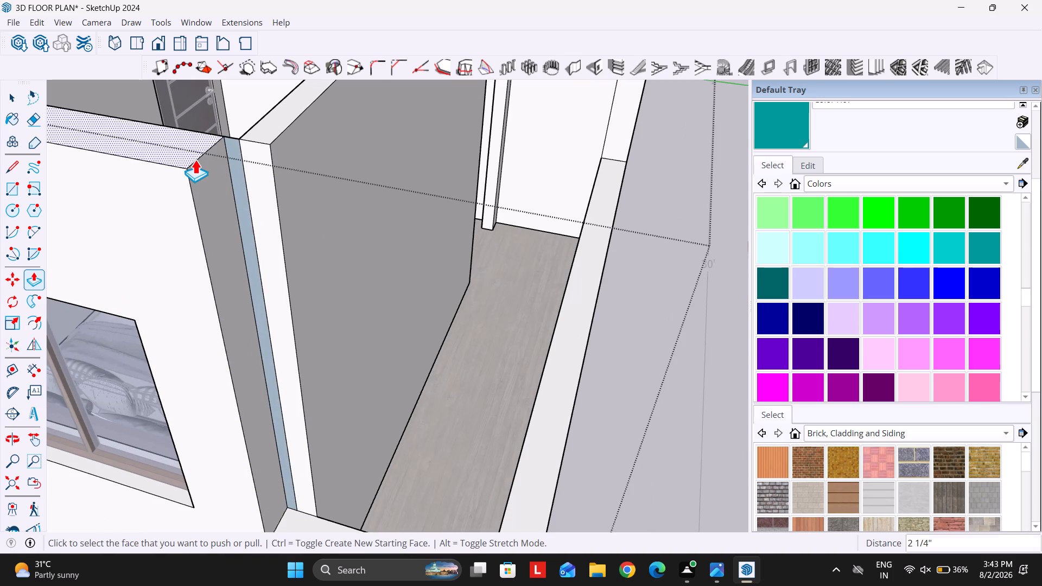
key("ctrl+z")
left_click(213, 177)
left_click(265, 141)
key("space")
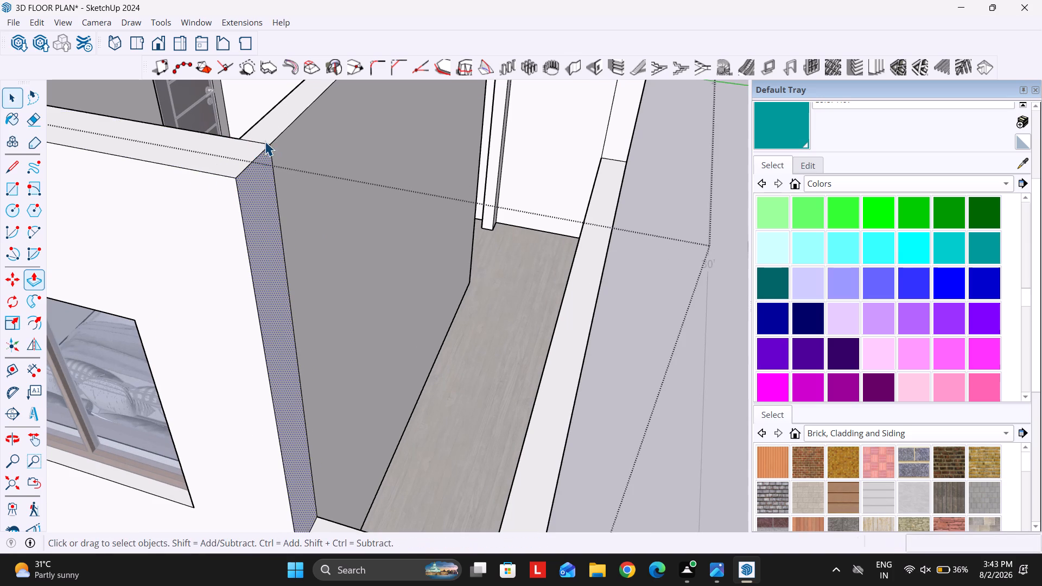
Erase the leftover seam lines on the top and side of the partition where it meets the south wall's end.
middle_click_drag(298, 163, 291, 227)
key("e")
scroll(251, 179, "up", 2)
left_click(251, 194)
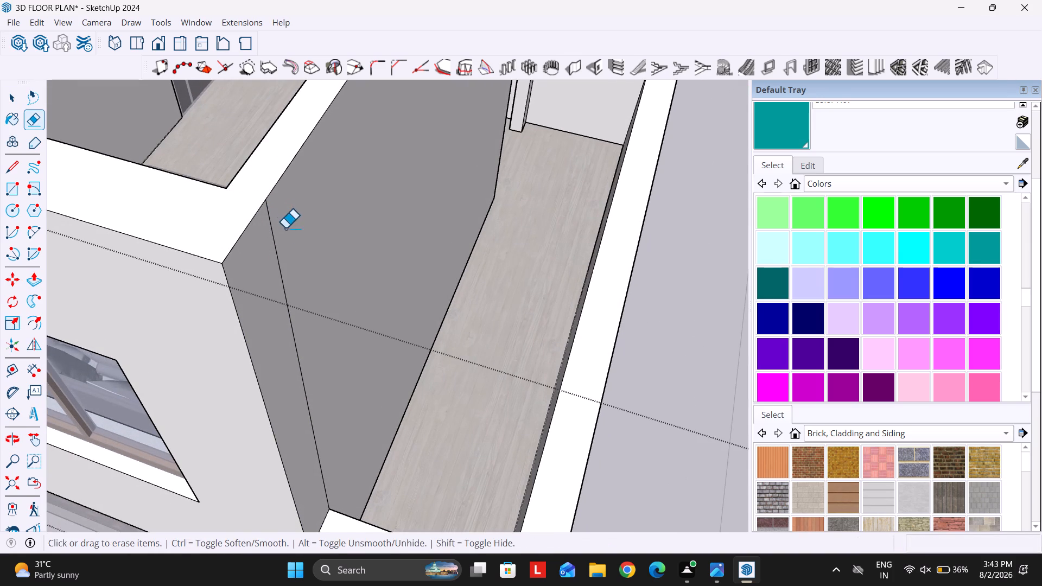
left_click_drag(287, 238, 282, 258)
scroll(300, 253, "down", 3)
left_click_drag(298, 256, 279, 265)
key("space")
scroll(354, 281, "down", 10)
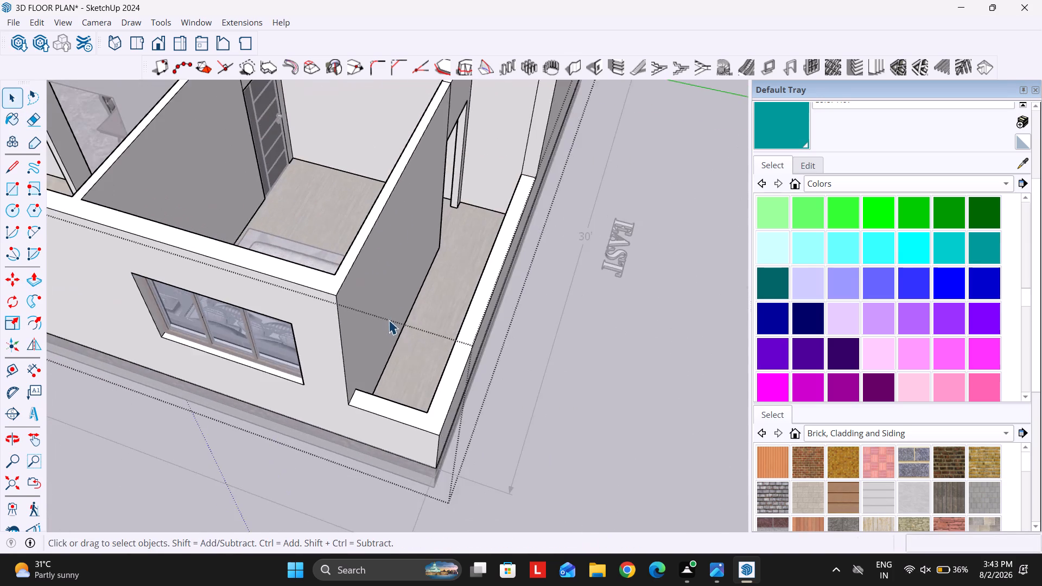
scroll(389, 320, "down", 15)
key("Escape")
key("Escape")
key("Escape")
key("Escape")
Examine the whole house from several sides against the reference floor plan, including the lowered wall at the south-east corner.
middle_click_drag(289, 353, 628, 305)
scroll(644, 292, "down", 5)
key("Escape")
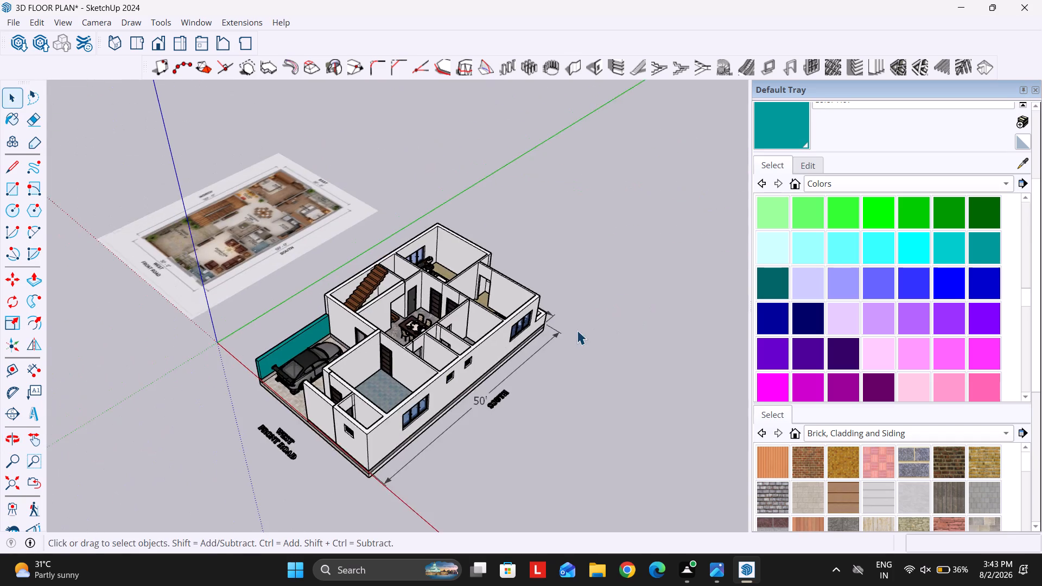
middle_click_drag(525, 322, 469, 315)
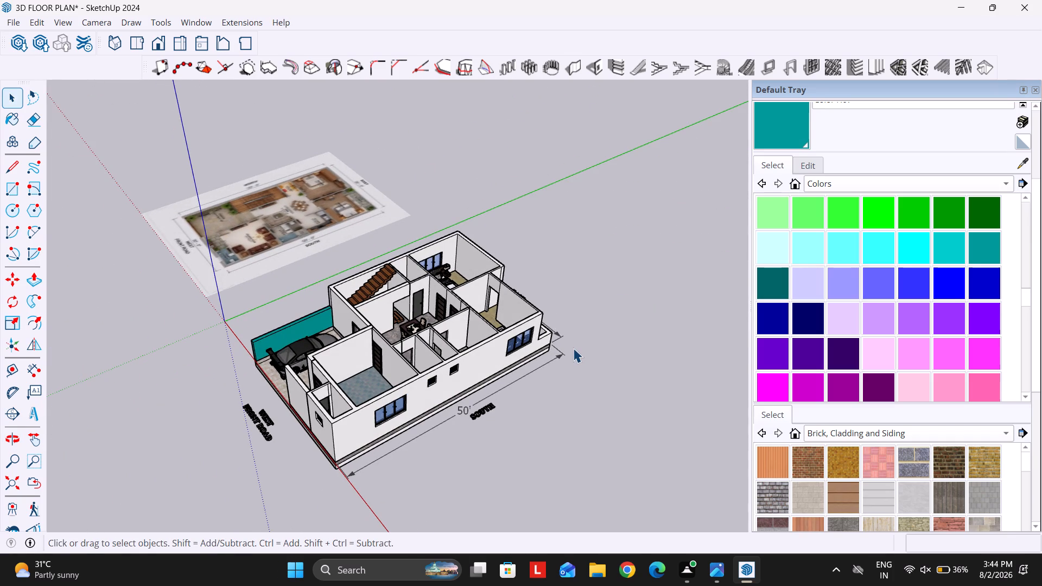
scroll(508, 332, "down", 9)
middle_click_drag(388, 351, 397, 355)
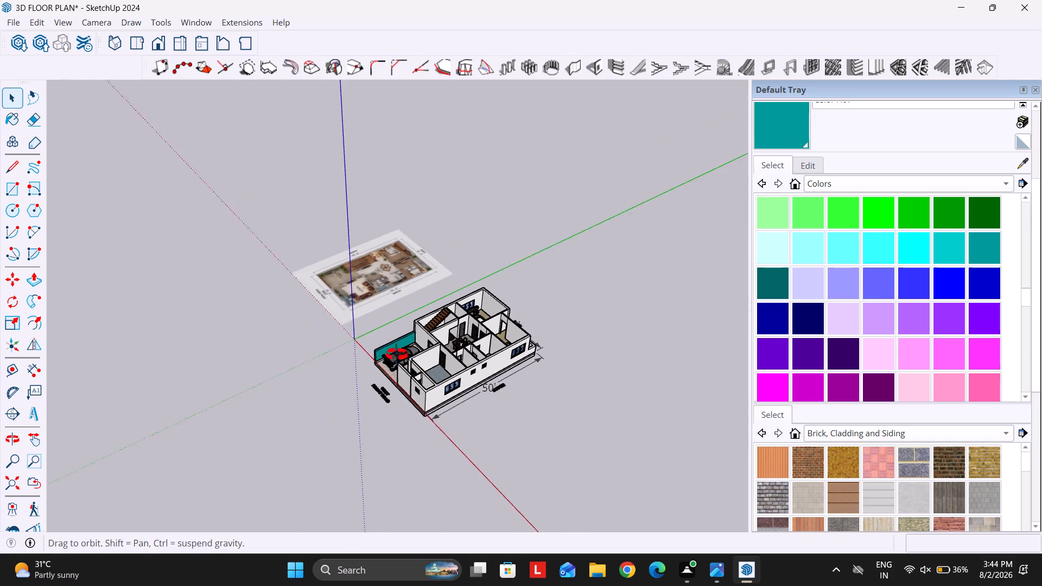
middle_click_drag(397, 355, 423, 386)
scroll(425, 278, "up", 6)
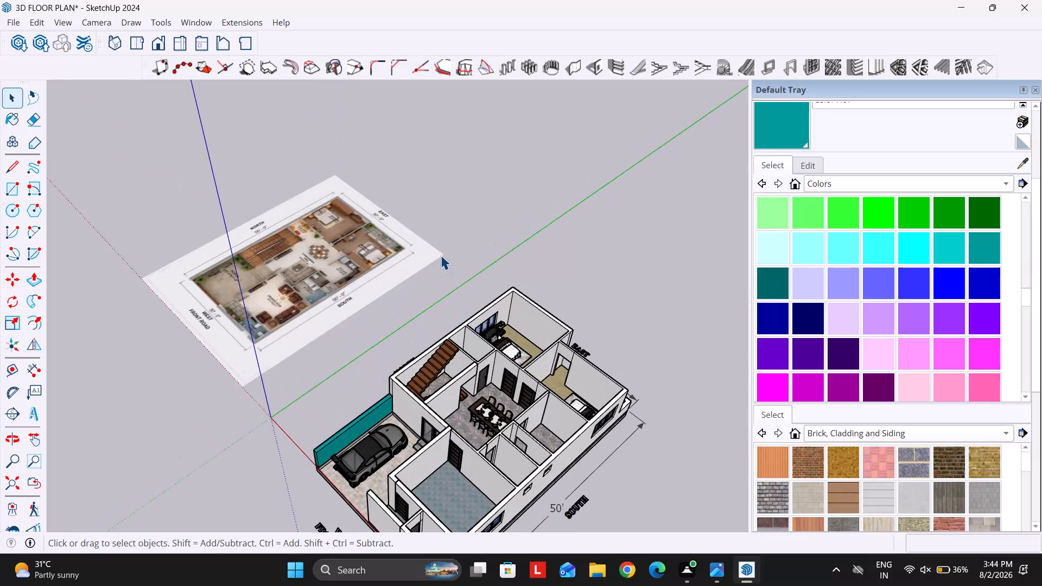
middle_click_drag(446, 252, 394, 254)
scroll(545, 241, "down", 2)
scroll(607, 366, "up", 4)
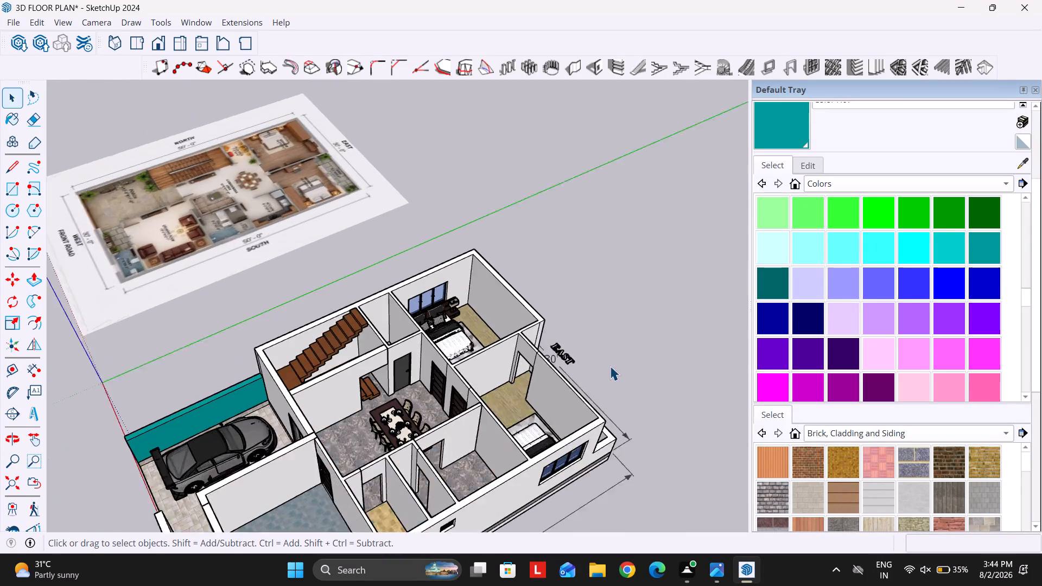
scroll(610, 366, "up", 10)
scroll(469, 300, "down", 5)
middle_click_drag(544, 323, 234, 232)
middle_click_drag(489, 368, 448, 359)
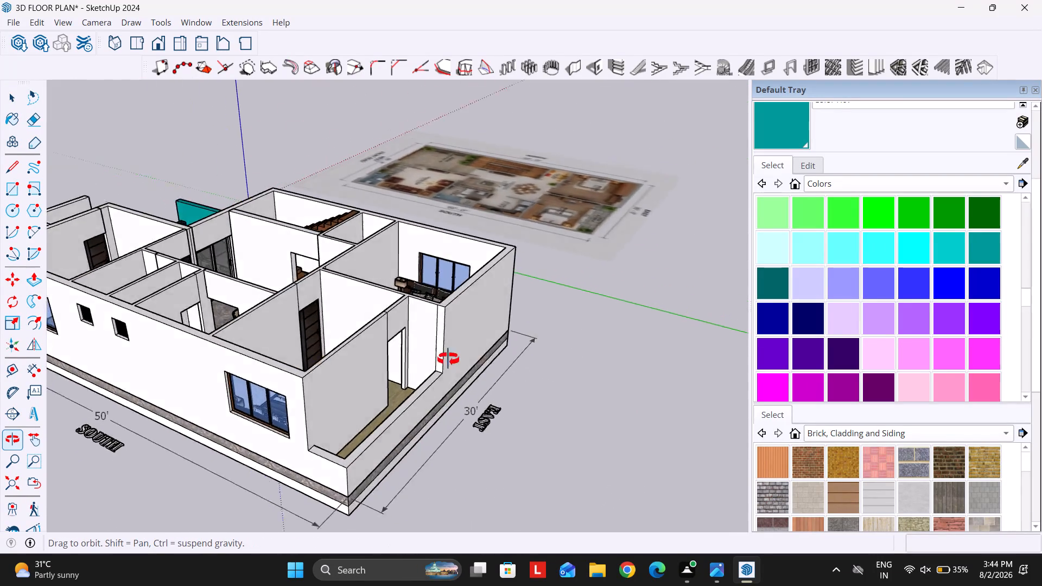
middle_click_drag(448, 359, 515, 309)
scroll(392, 438, "up", 13)
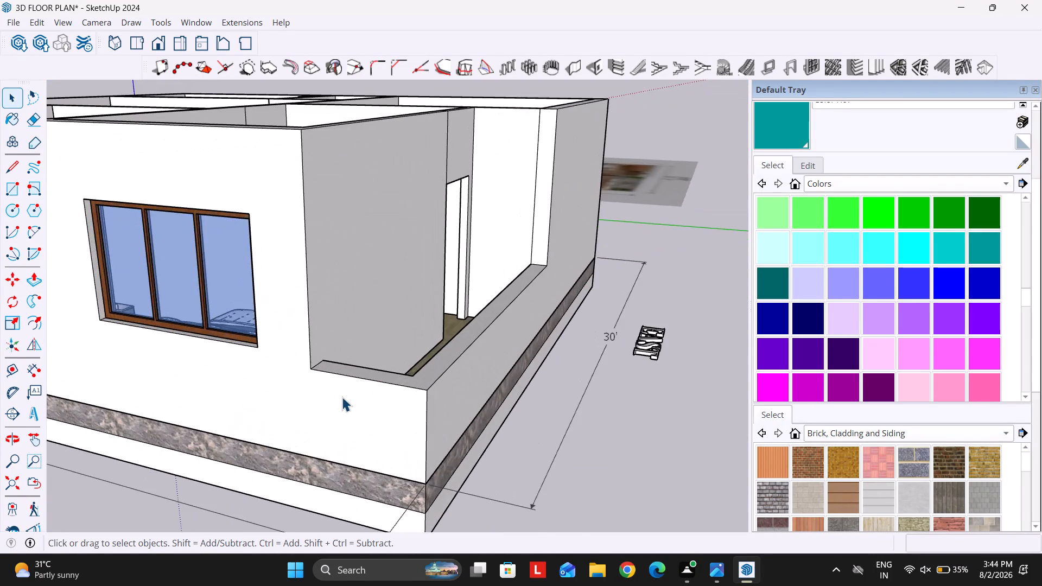
scroll(342, 397, "up", 4)
scroll(410, 322, "down", 20)
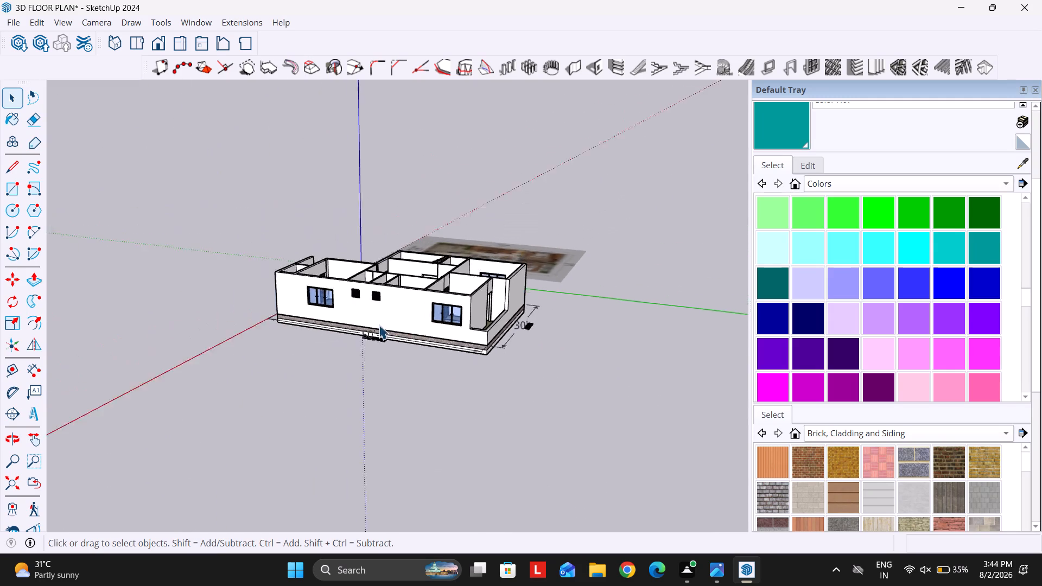
Open the separate west front wall group beside the car porch and push the wall's top down 7'.
middle_click_drag(379, 324, 884, 530)
scroll(539, 360, "up", 5)
scroll(554, 367, "down", 4)
middle_click_drag(414, 394, 557, 167)
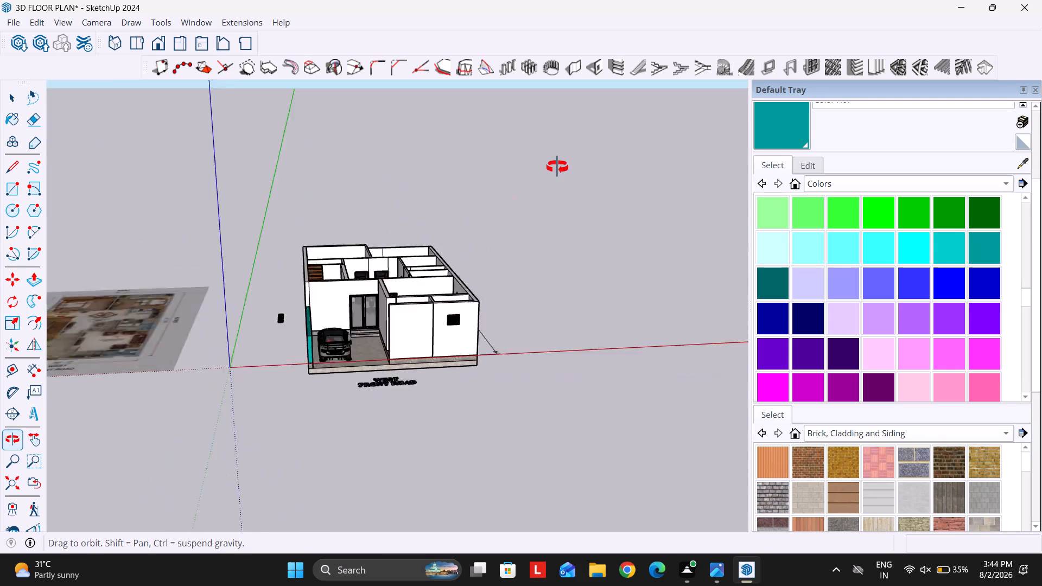
middle_click_drag(557, 167, 619, 215)
scroll(354, 342, "up", 9)
double_click(450, 281)
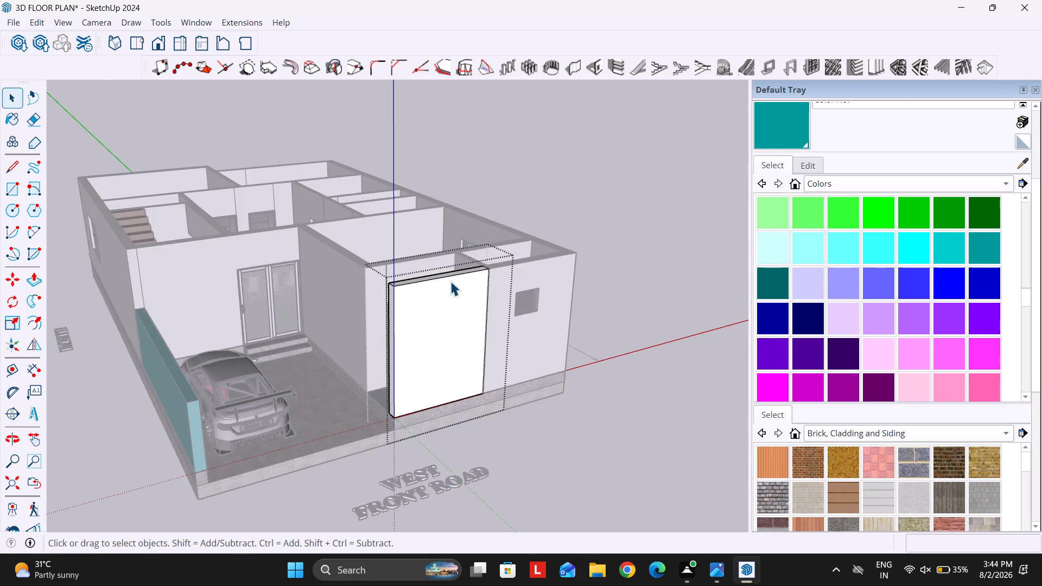
scroll(450, 281, "up", 9)
key("p")
middle_click_drag(428, 291, 453, 329)
left_click(430, 317)
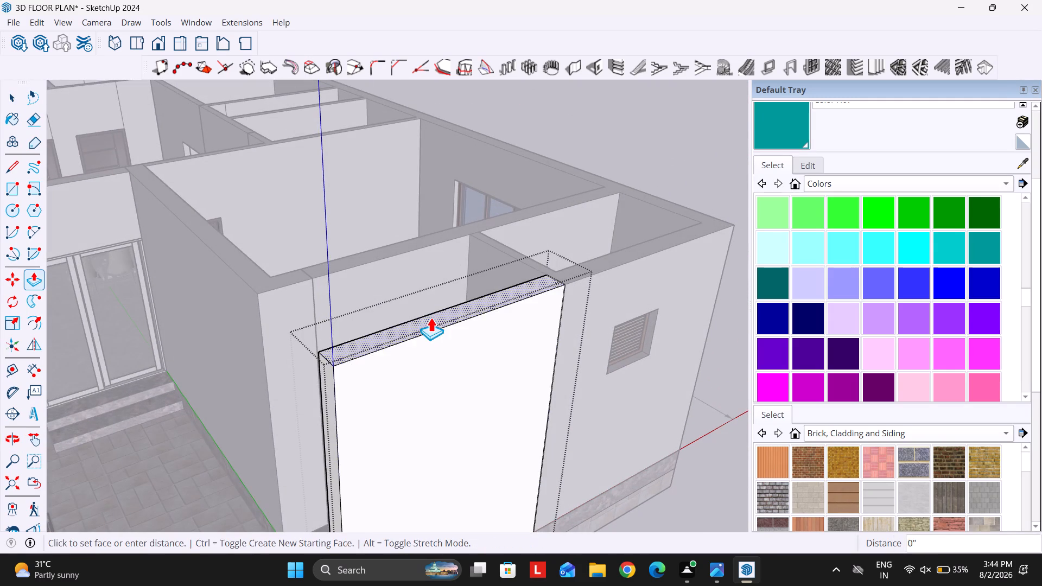
type("7'")
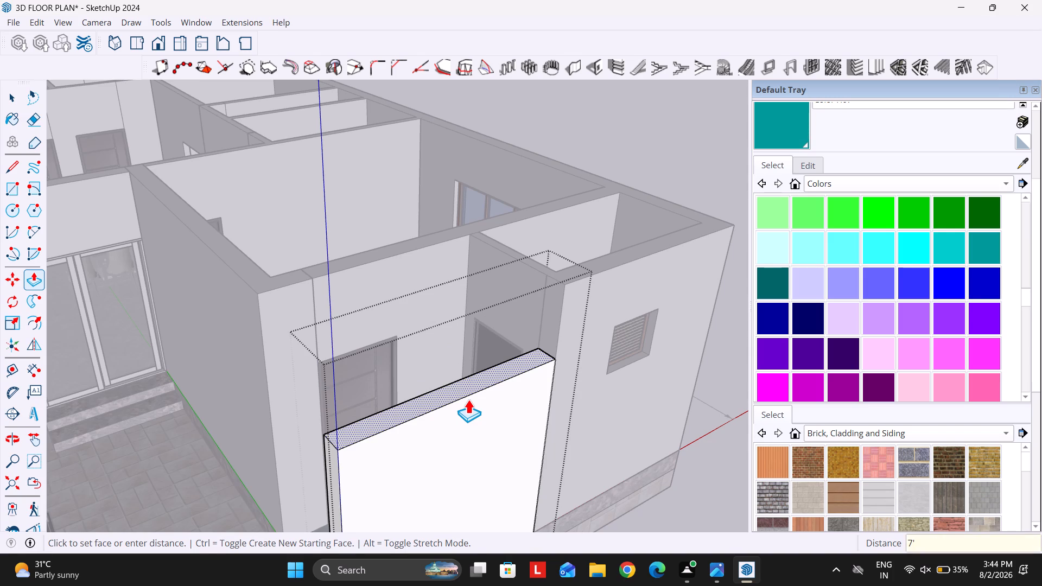
key("Return")
scroll(491, 281, "down", 5)
key("space")
left_click(689, 199)
scroll(611, 239, "down", 5)
key("Escape")
Inside the house wall group, delete the stray vertical line on the wall face beside the grey door behind the lowered front wall.
scroll(560, 348, "up", 5)
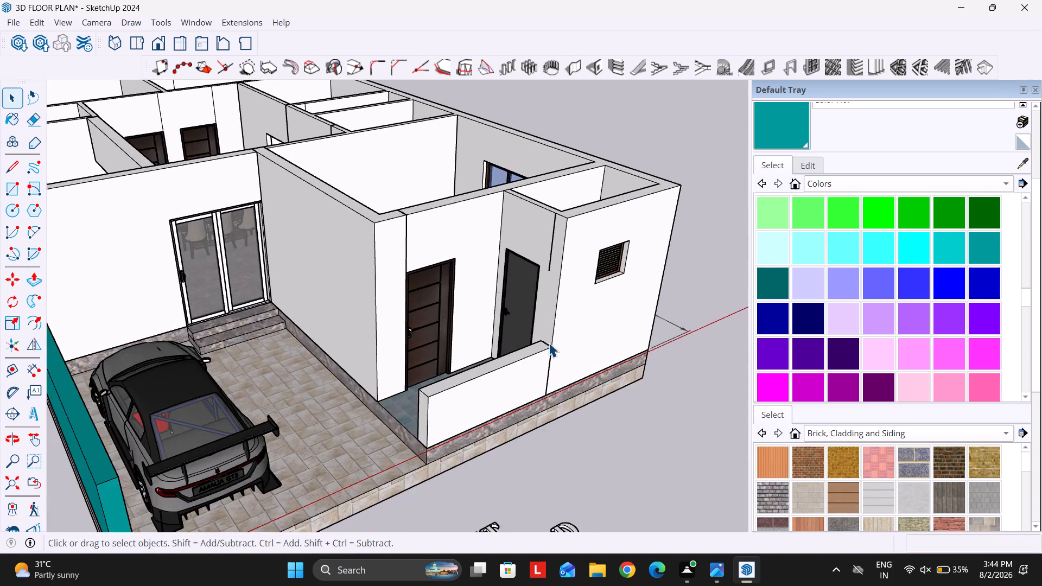
scroll(592, 250, "down", 4)
scroll(552, 245, "up", 14)
left_click(523, 225)
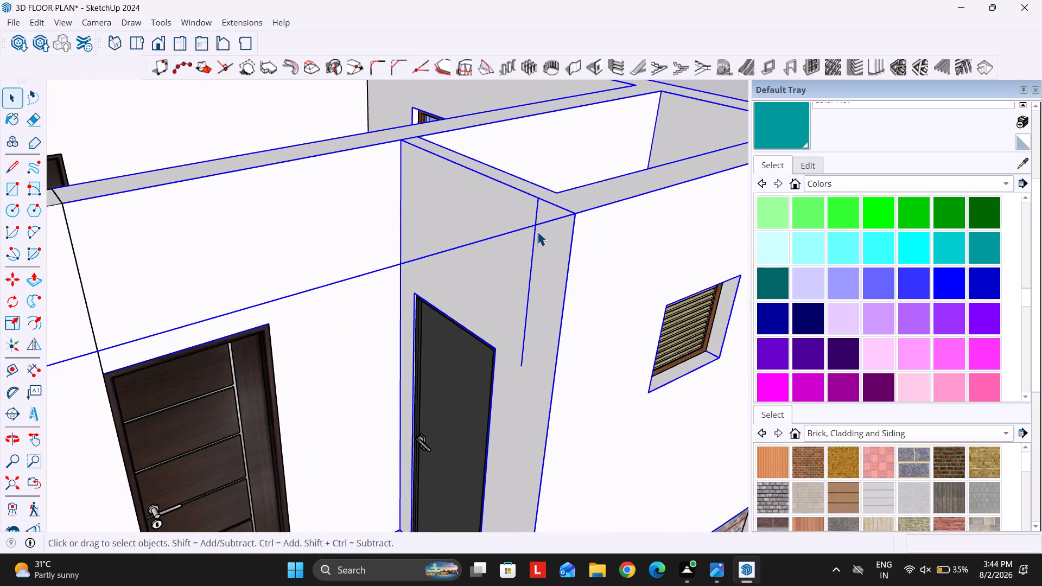
double_click(537, 231)
left_click(537, 233)
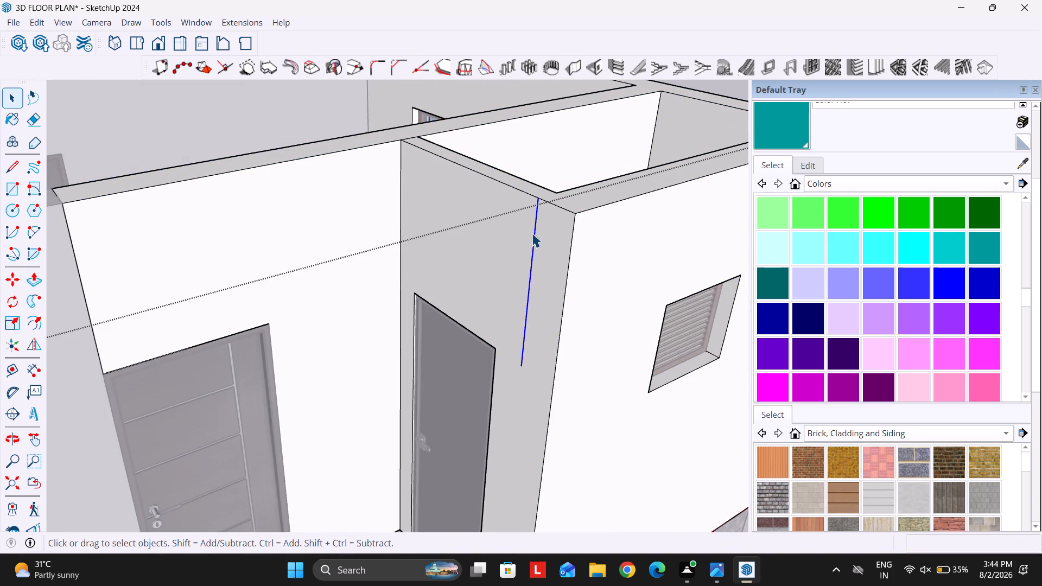
key("Delete")
scroll(515, 241, "down", 13)
key("Escape")
key("Escape")
key("Escape")
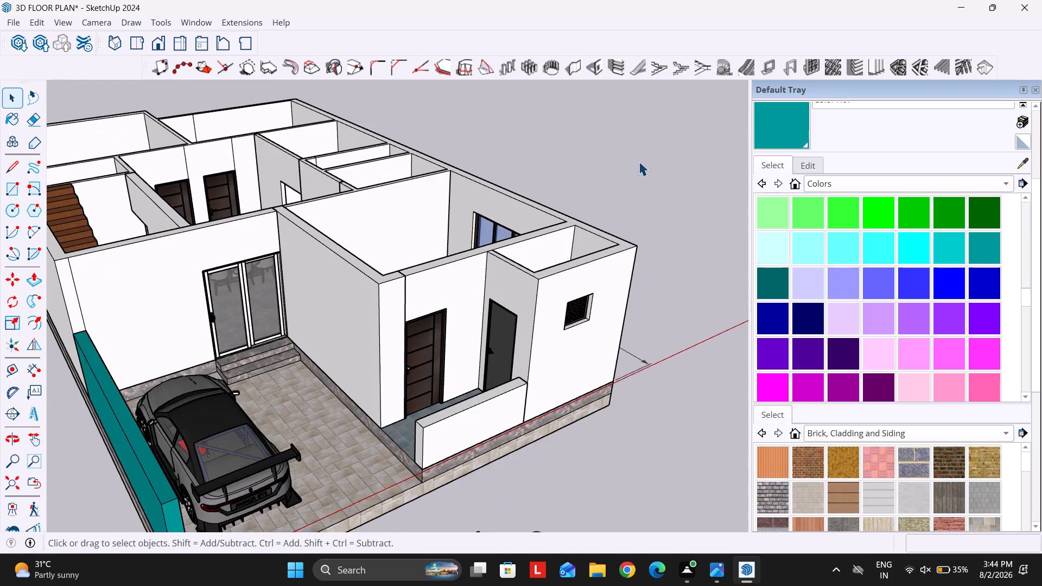
Examine the car porch, the parked car and the front steps from above and from ground level.
scroll(612, 179, "down", 14)
middle_click_drag(523, 300, 451, 305)
middle_click_drag(430, 305, 386, 303)
scroll(479, 336, "up", 20)
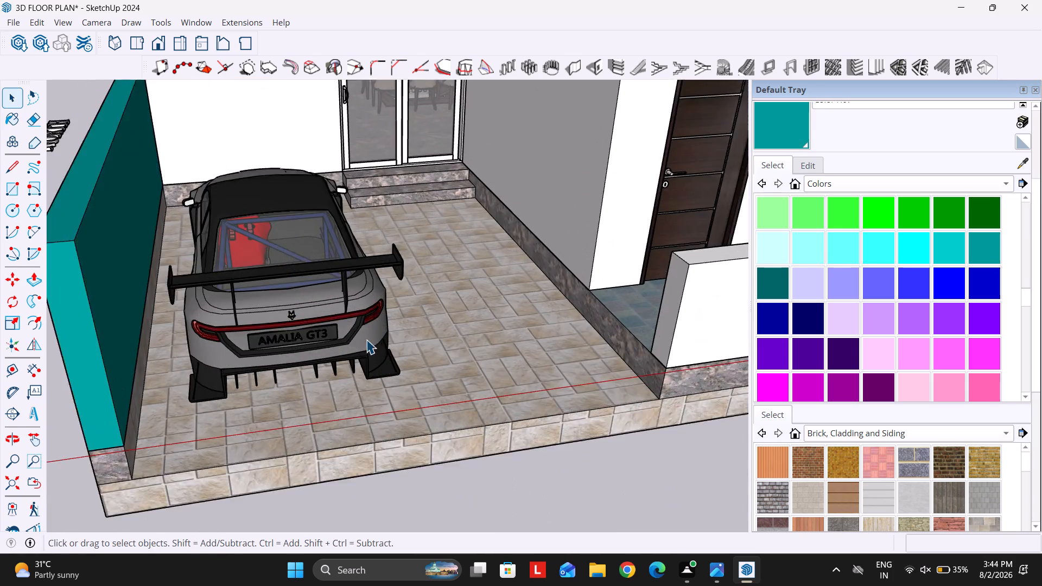
middle_click_drag(366, 337, 268, 215)
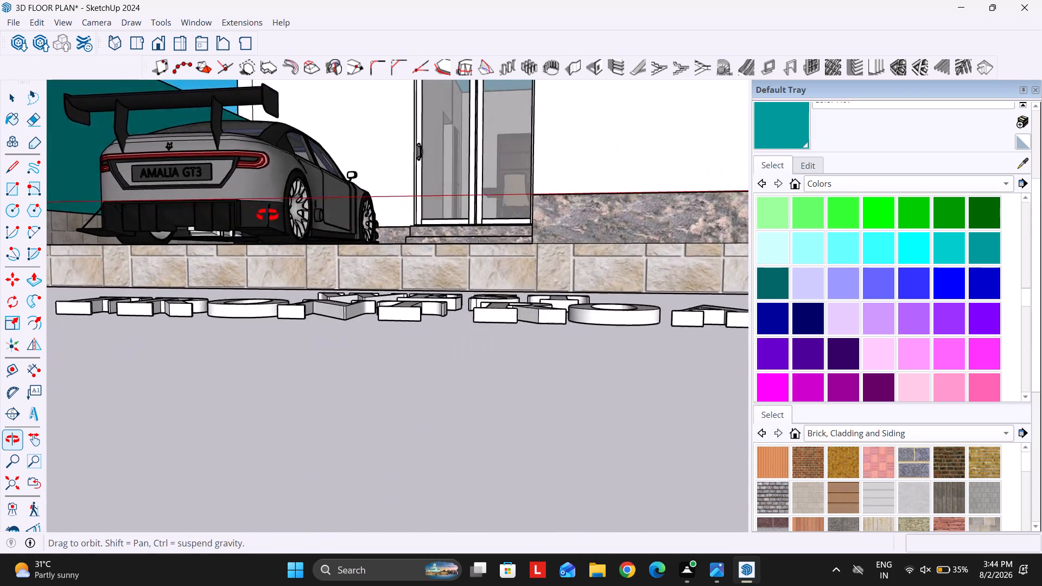
middle_click_drag(268, 215, 344, 226)
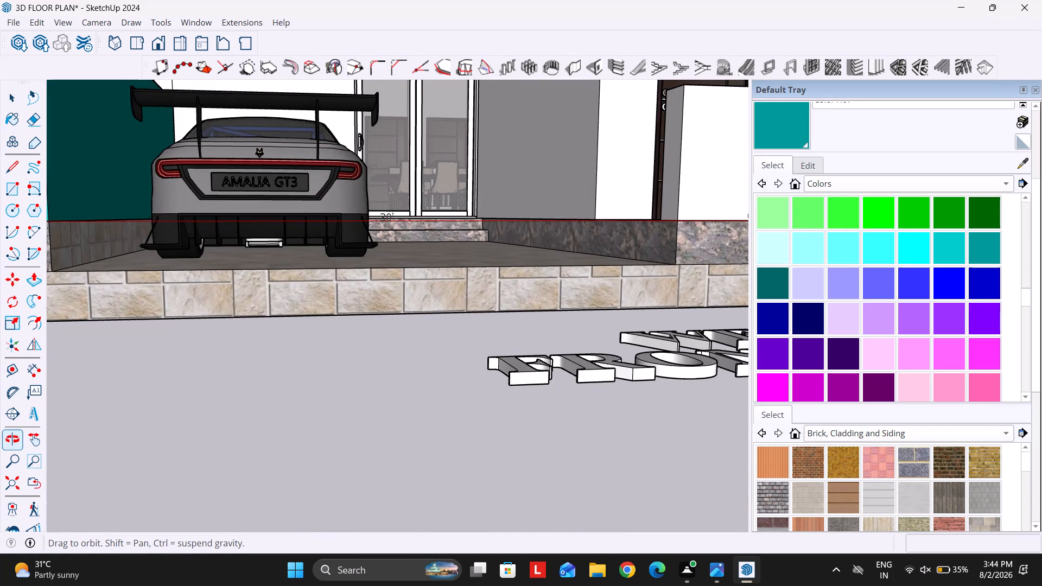
scroll(467, 292, "down", 5)
middle_click_drag(467, 302, 366, 393)
Compare the house's rooms with the reference floor plan and inspect the unfurnished room between the dining area and south wall.
scroll(408, 347, "down", 15)
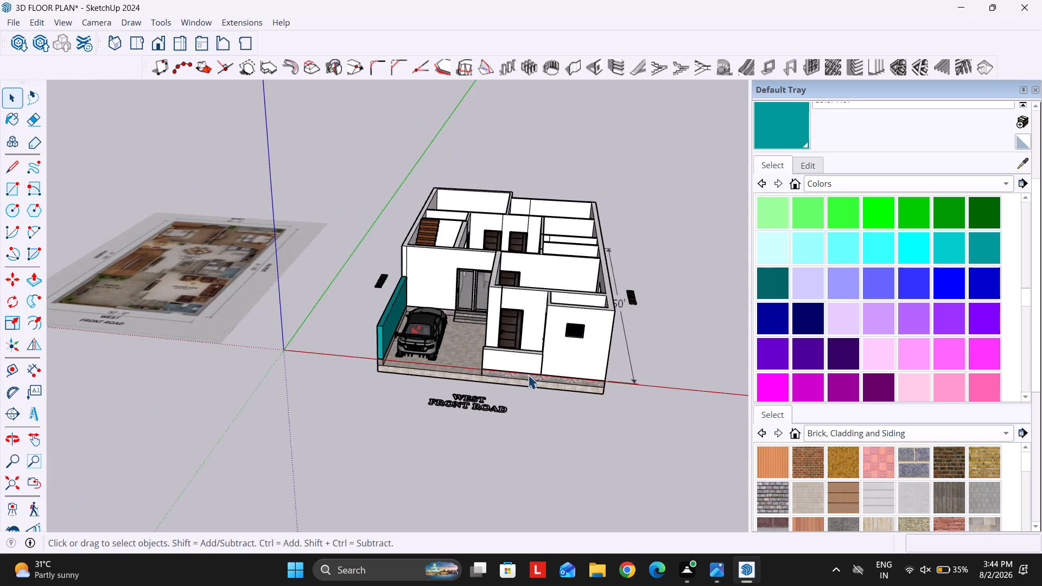
middle_click_drag(542, 366, 397, 404)
scroll(464, 278, "up", 2)
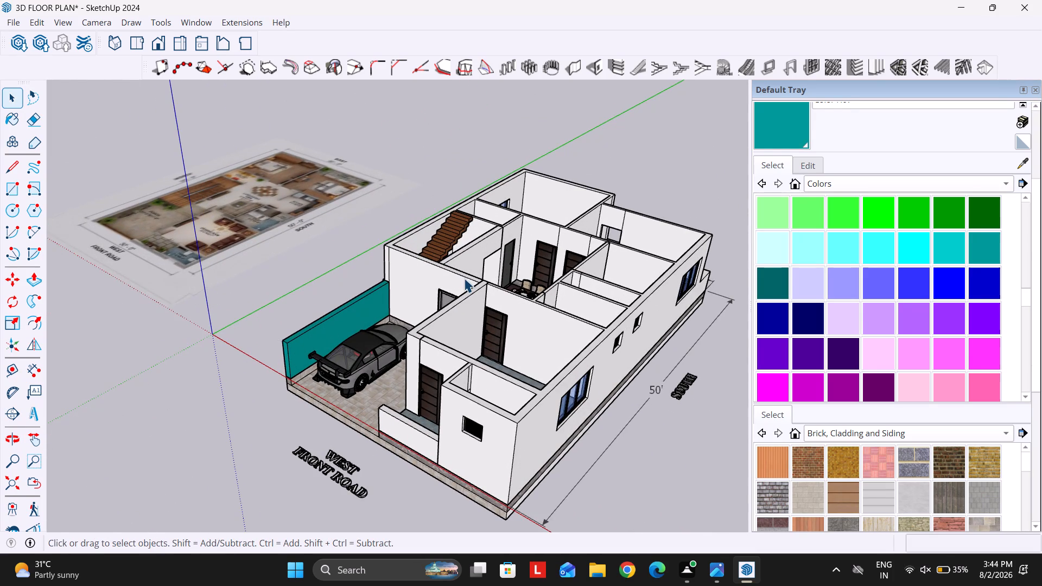
scroll(581, 284, "down", 5)
scroll(224, 237, "up", 4)
scroll(296, 246, "down", 6)
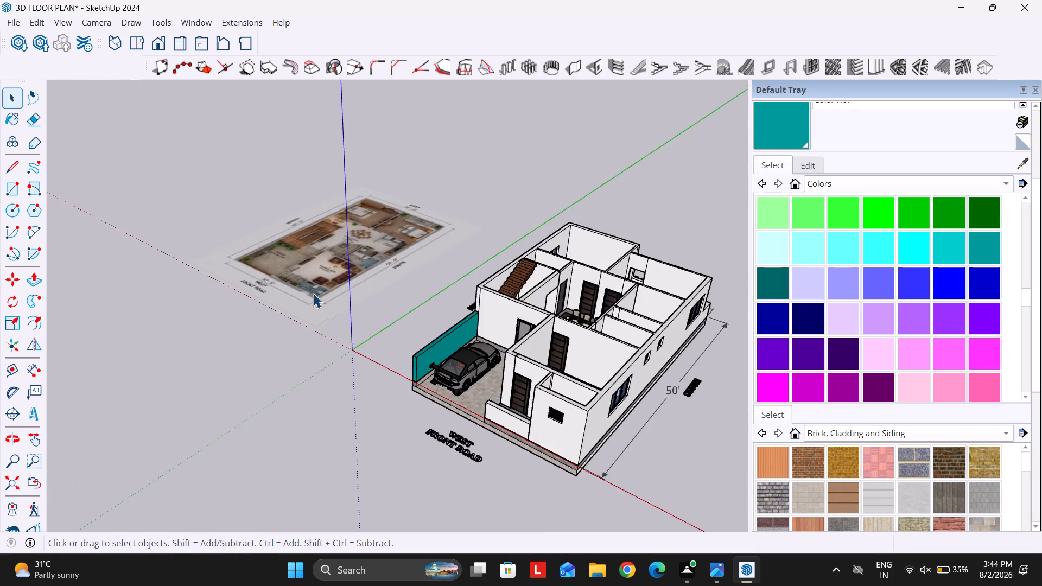
scroll(313, 293, "down", 6)
middle_click_drag(307, 316, 372, 377)
scroll(390, 341, "up", 12)
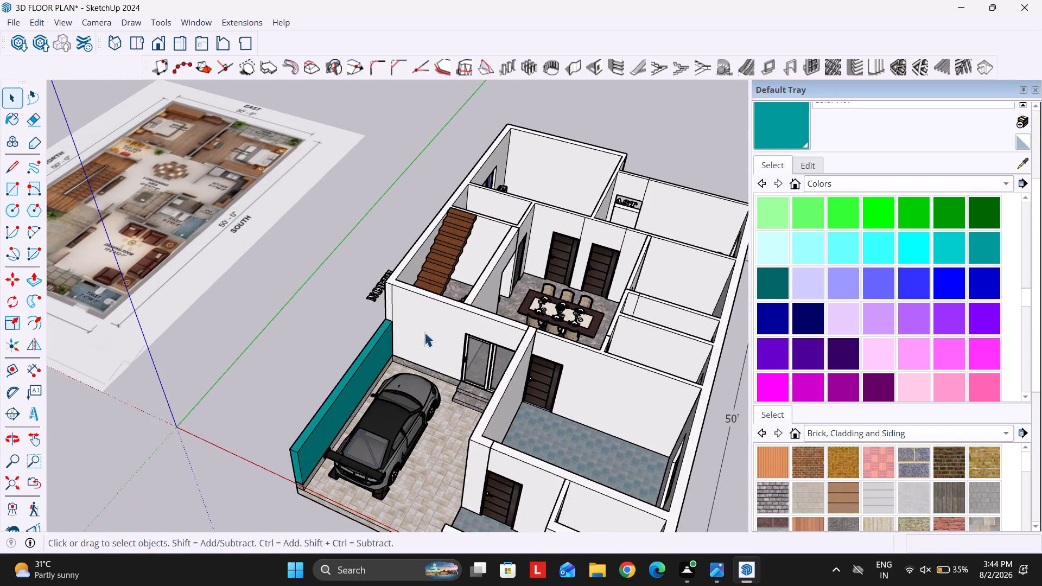
scroll(478, 203, "up", 20)
middle_click_drag(466, 241, 195, 204)
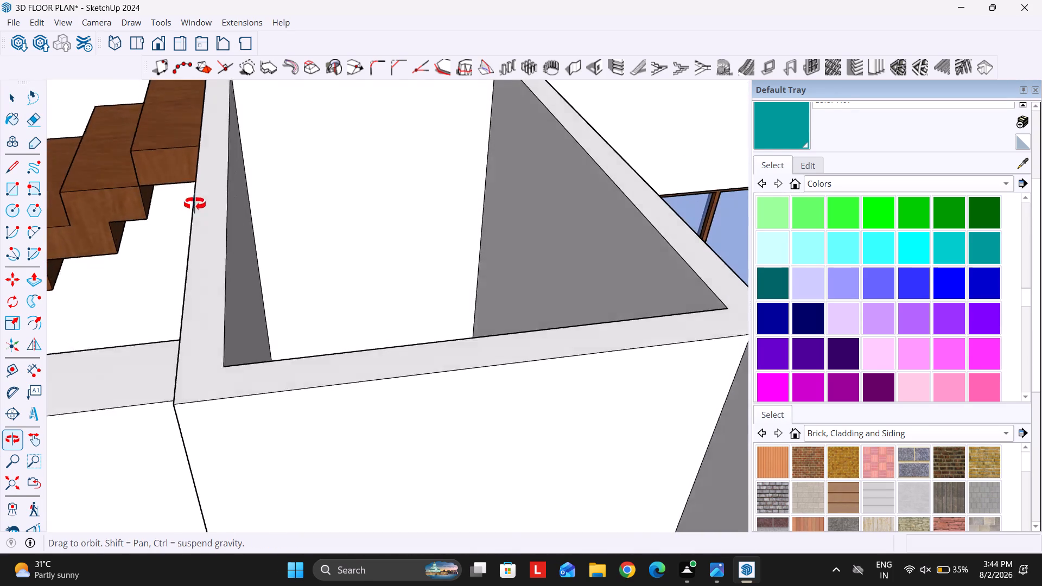
middle_click_drag(195, 204, 312, 265)
middle_click(333, 273)
scroll(565, 257, "down", 20)
scroll(565, 257, "down", 6)
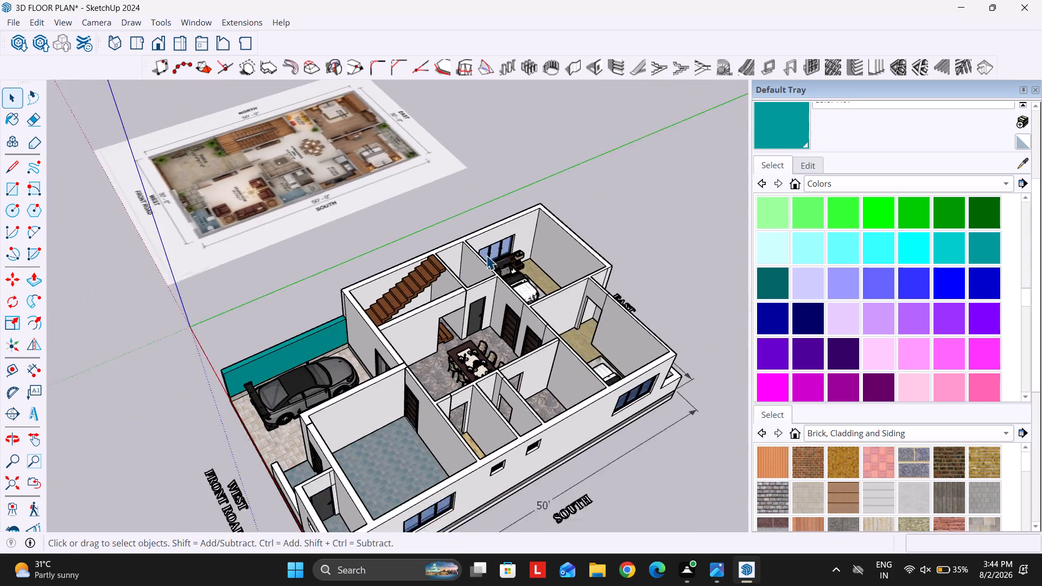
scroll(486, 255, "down", 3)
middle_click_drag(459, 289, 533, 367)
scroll(517, 337, "up", 6)
scroll(527, 338, "down", 5)
middle_click_drag(420, 354, 688, 448)
scroll(470, 378, "down", 4)
scroll(508, 239, "up", 12)
scroll(437, 184, "up", 8)
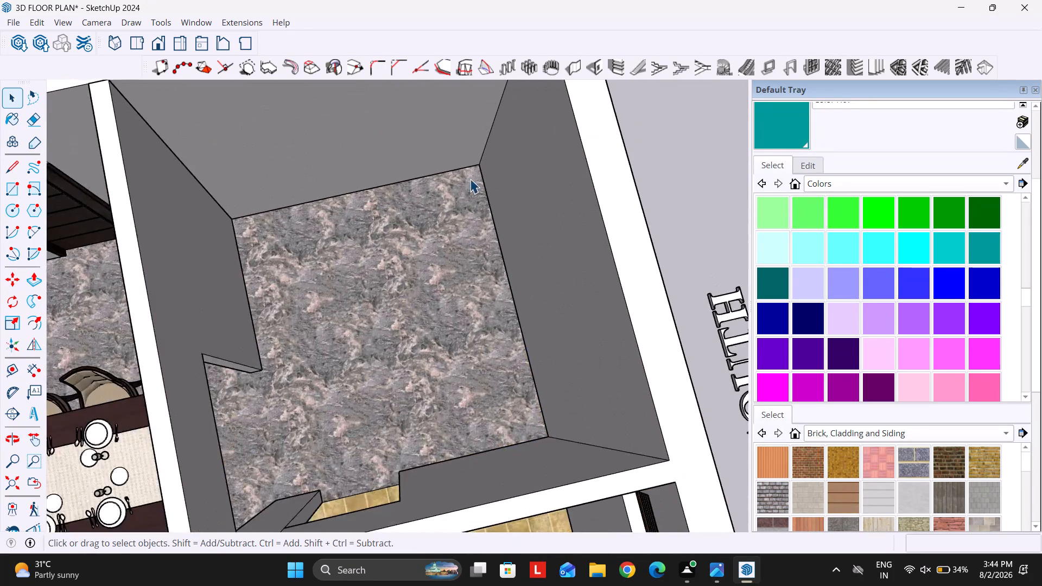
Inside the house wall group, add floor guides 2' from the south wall and 2' from the adjoining partition in the unfurnished room.
scroll(470, 179, "up", 5)
left_click(396, 158)
double_click(396, 158)
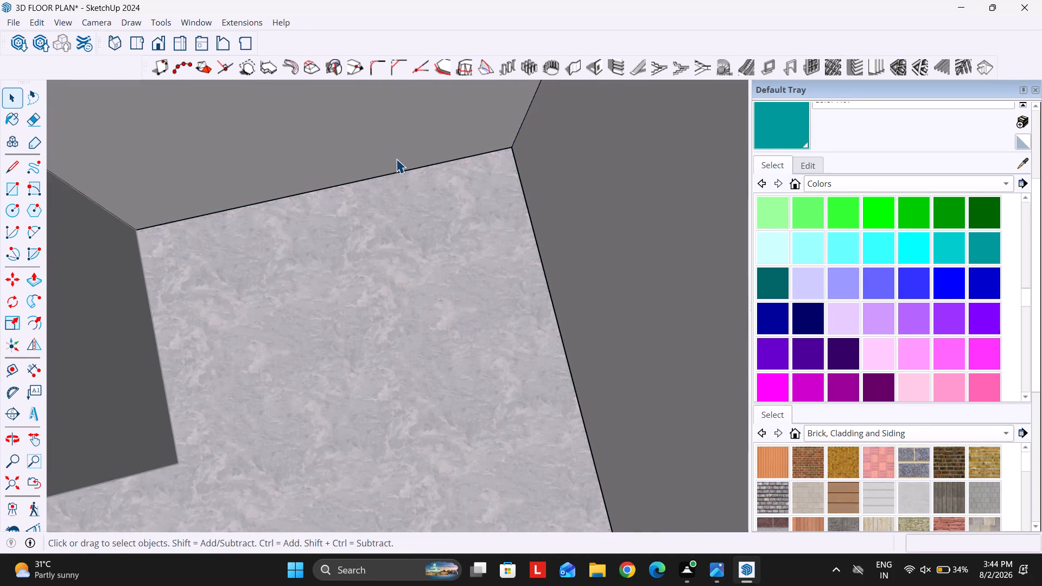
key("t")
left_click(408, 173)
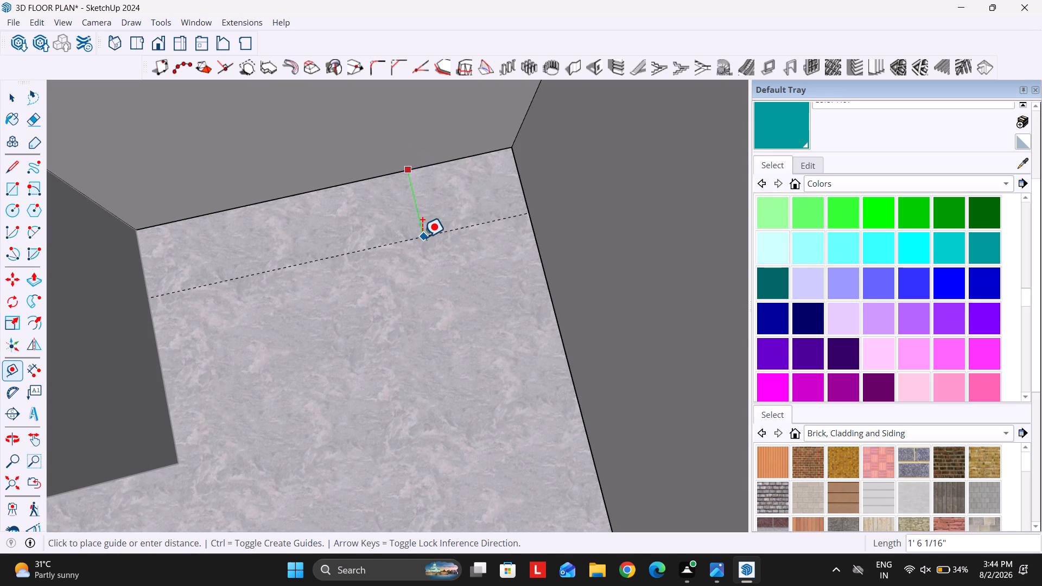
type("2'")
key("Return")
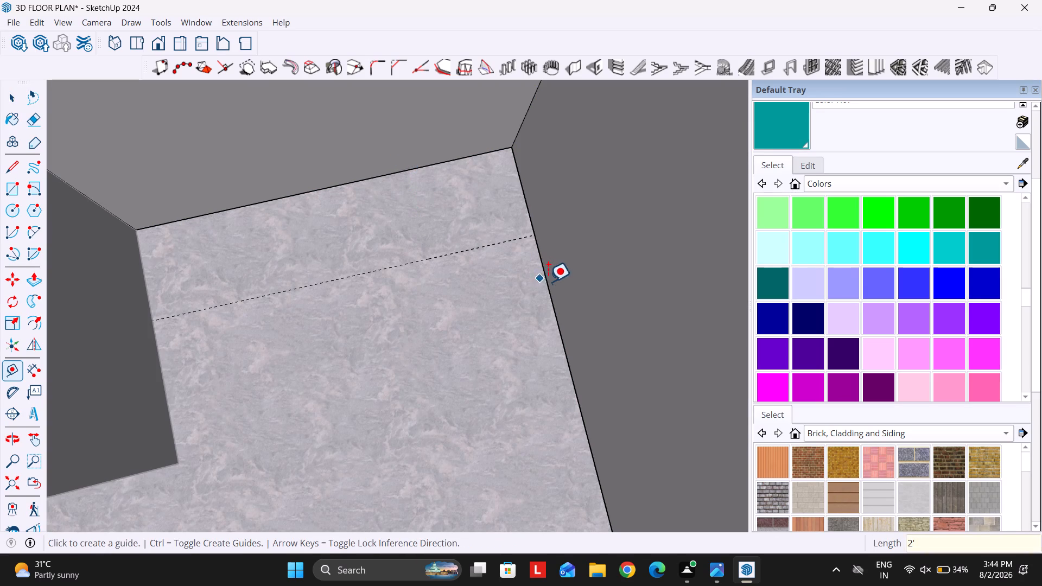
left_click(544, 281)
type("2'")
key("Return")
key("space")
Draw two overlapping 2' deep floor rectangles up to the guides, one along the full partition and one along the full south wall.
type("r")
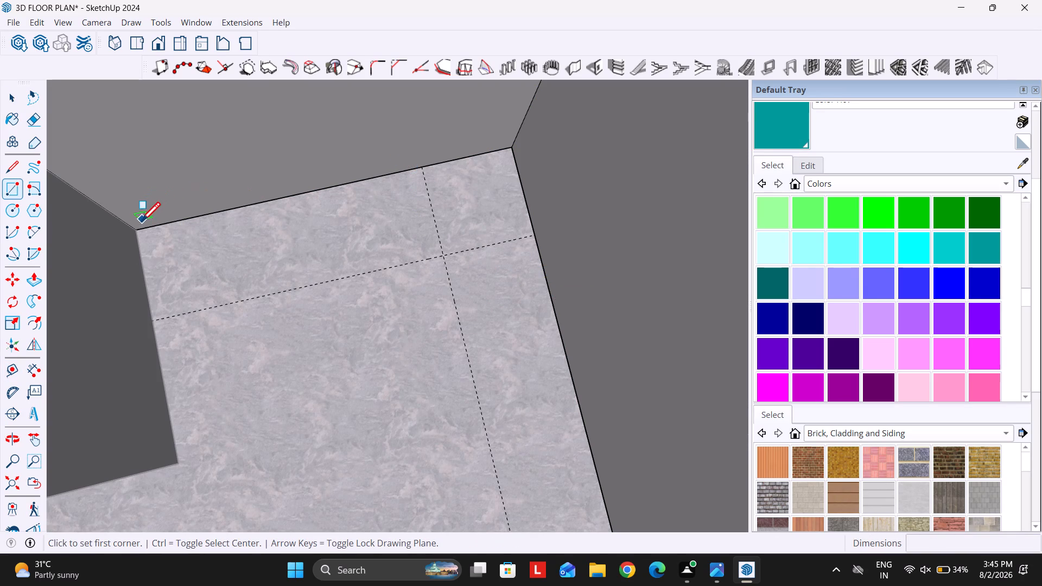
left_click(137, 229)
key("Escape")
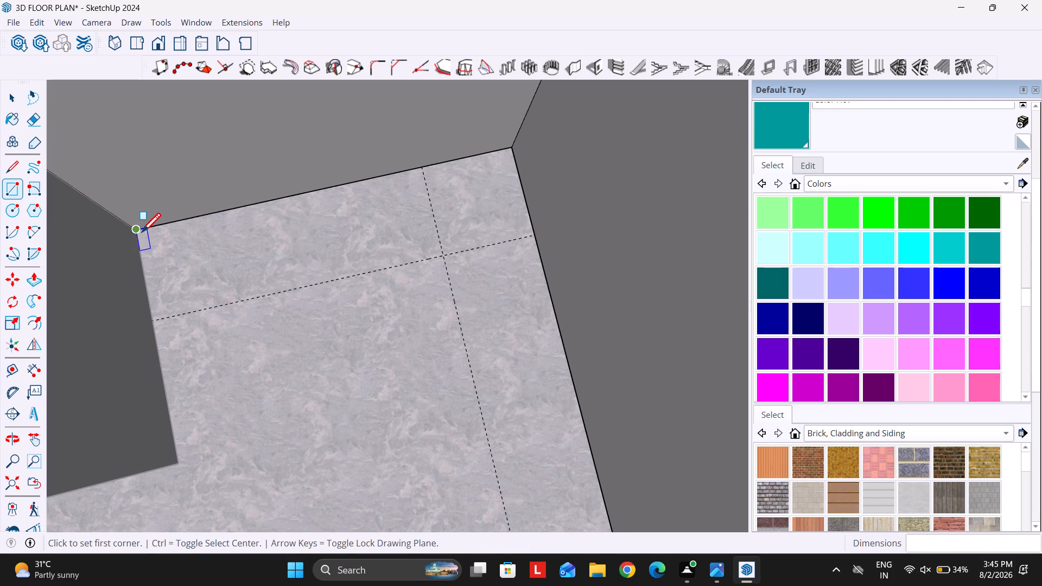
left_click(136, 232)
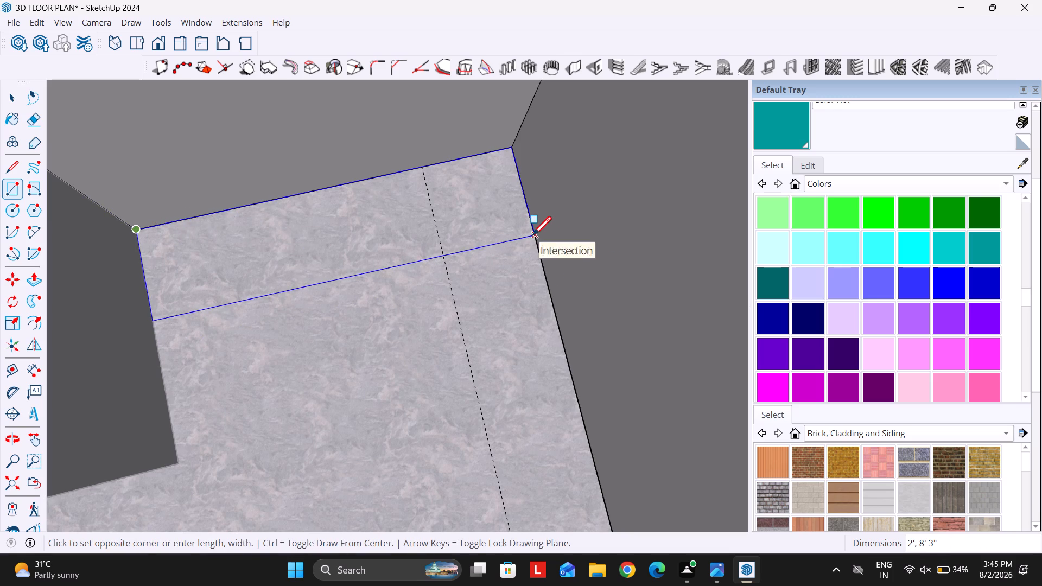
left_click(532, 235)
left_click(515, 148)
scroll(413, 175, "down", 4)
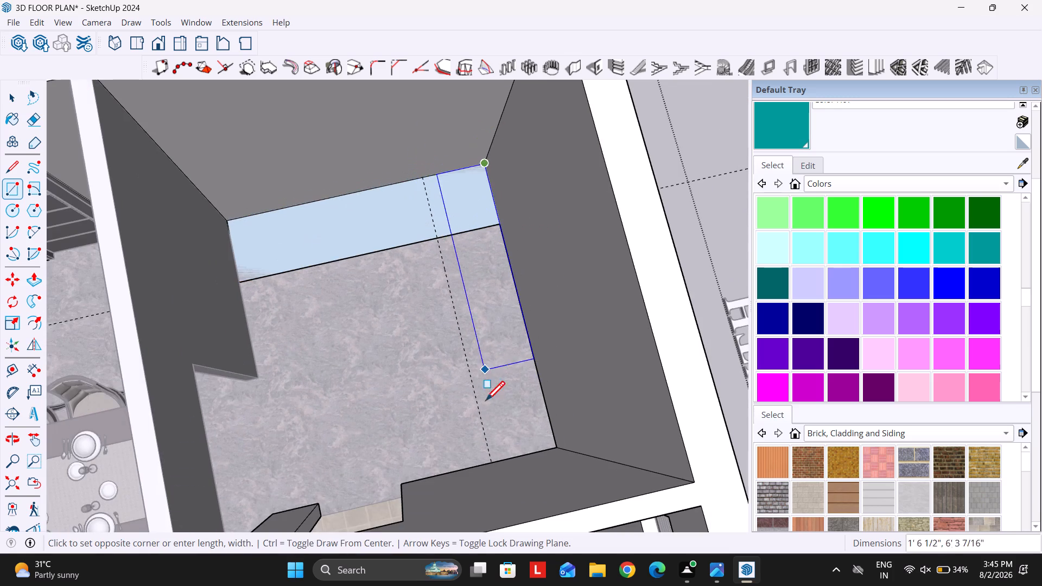
scroll(468, 448, "up", 5)
left_click(505, 470)
scroll(443, 392, "down", 2)
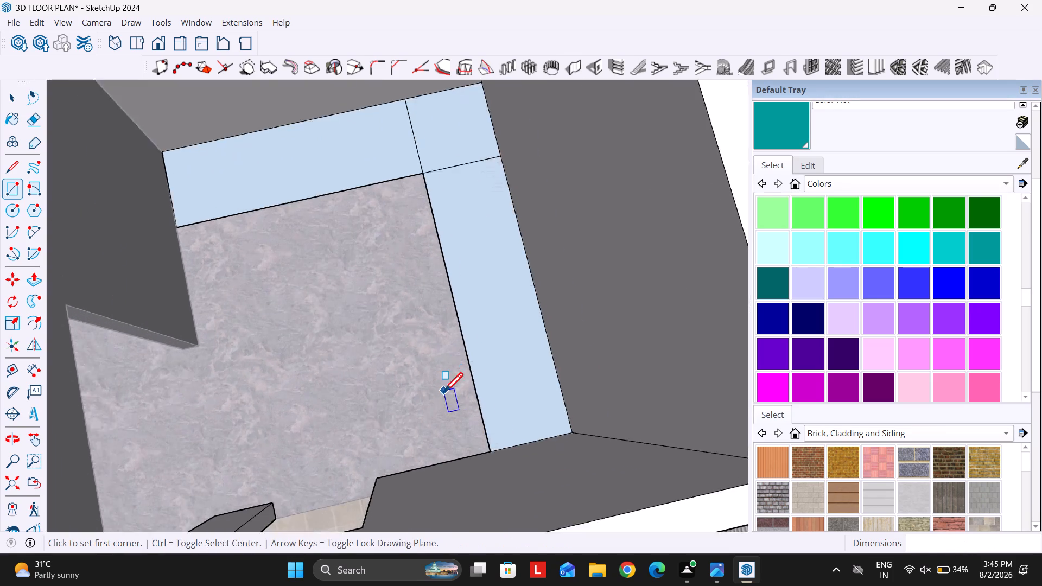
scroll(443, 391, "down", 7)
key("space")
Erase the two short dividing lines at the corner to merge the rectangles into one L-shaped face.
middle_click_drag(393, 330, 568, 246)
key("e")
scroll(361, 222, "up", 6)
left_click_drag(338, 281, 345, 273)
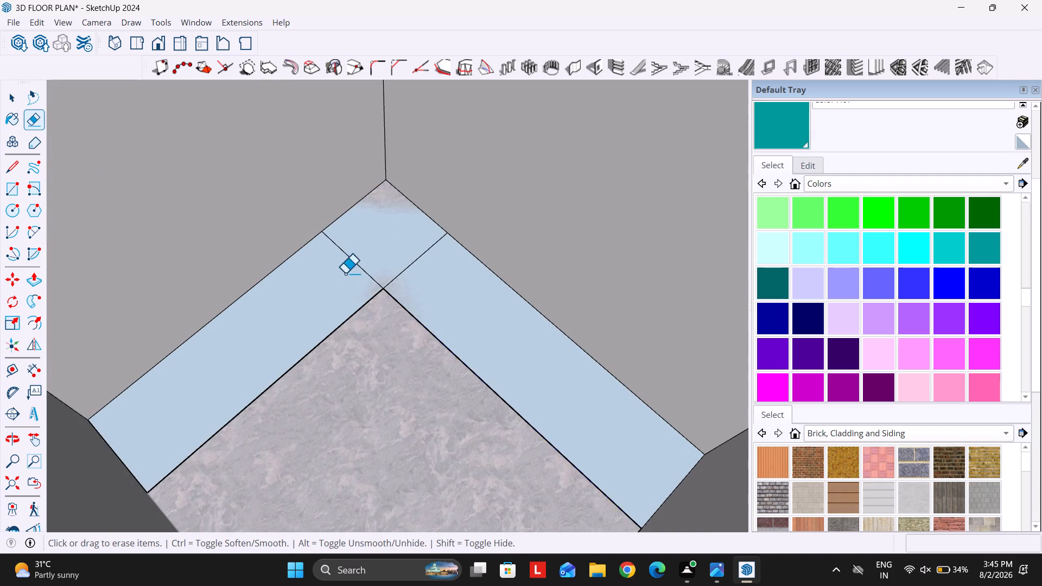
left_click_drag(345, 273, 435, 278)
key("space")
Extrude the L-shaped counter face upward 4" as the base plinth.
key("p")
left_click(451, 283)
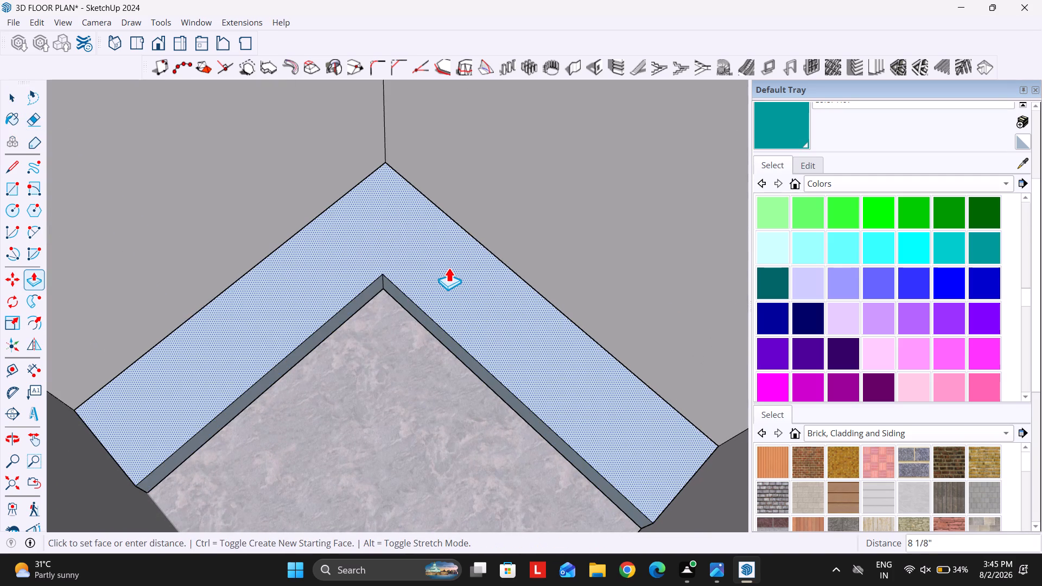
key("4")
key("Return")
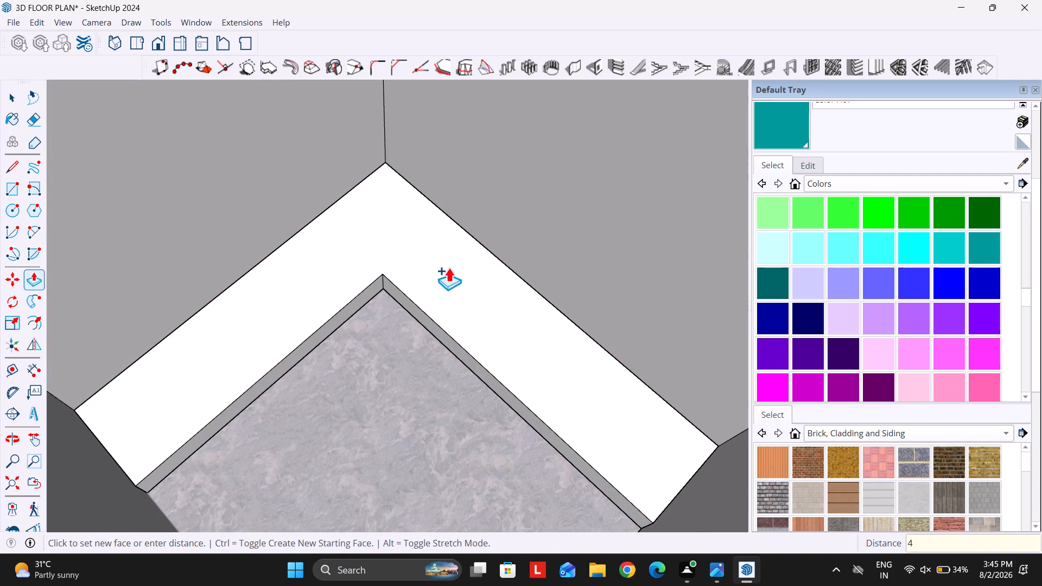
Push both inner front faces of the L-shaped plinth back 2" to recess it.
scroll(438, 342, "up", 5)
middle_click_drag(428, 341, 514, 226)
scroll(398, 297, "up", 4)
middle_click_drag(527, 220, 493, 274)
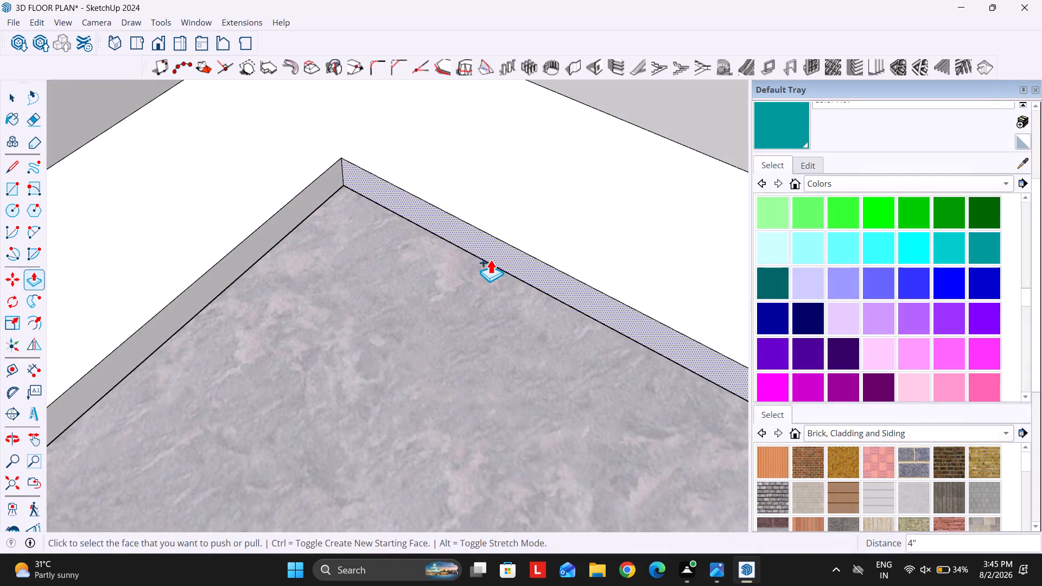
left_click(491, 258)
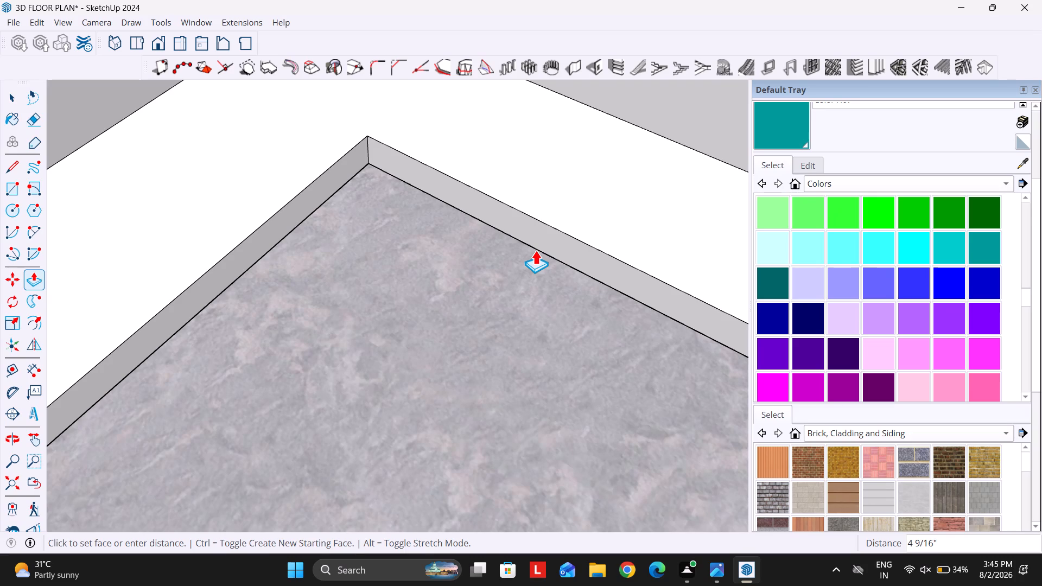
type("2\"")
key("Return")
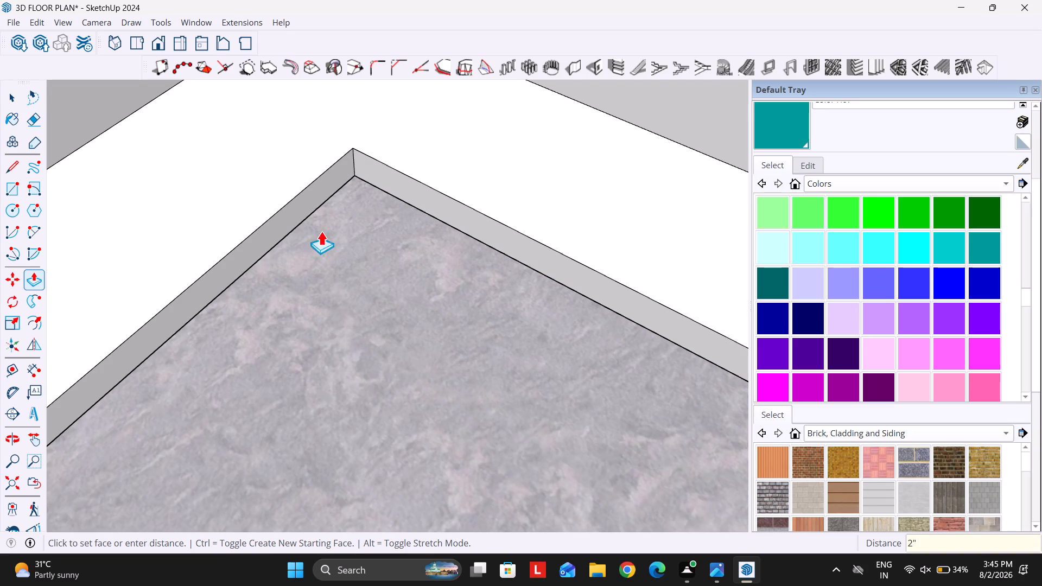
double_click(294, 213)
Extrude the plinth's top upward 700 mm from a new starting face to form the counter's cabinet body.
left_click(245, 165)
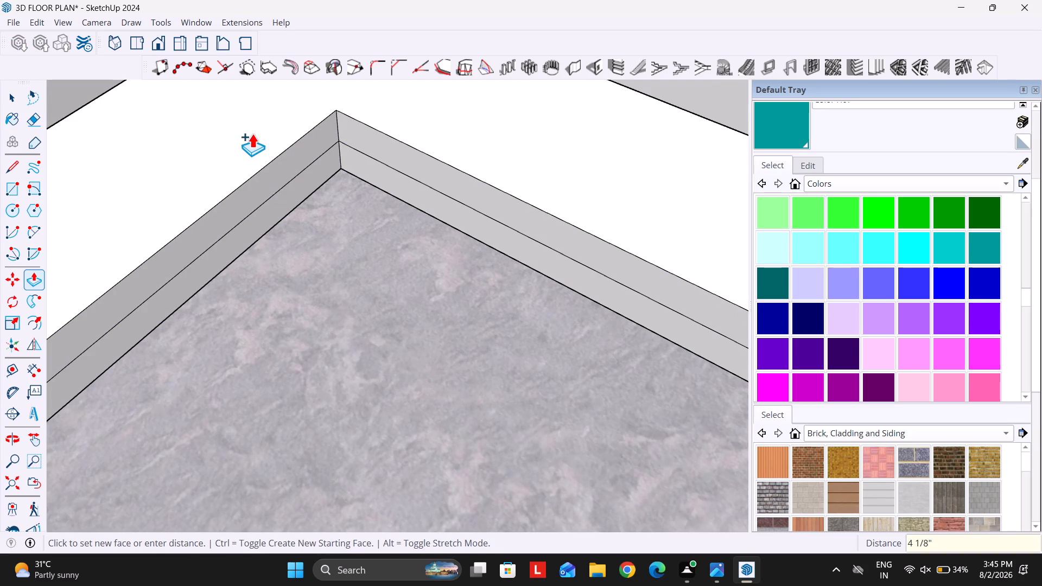
key("2")
key("BackSpace")
type("700mm")
key("Return")
scroll(386, 306, "down", 4)
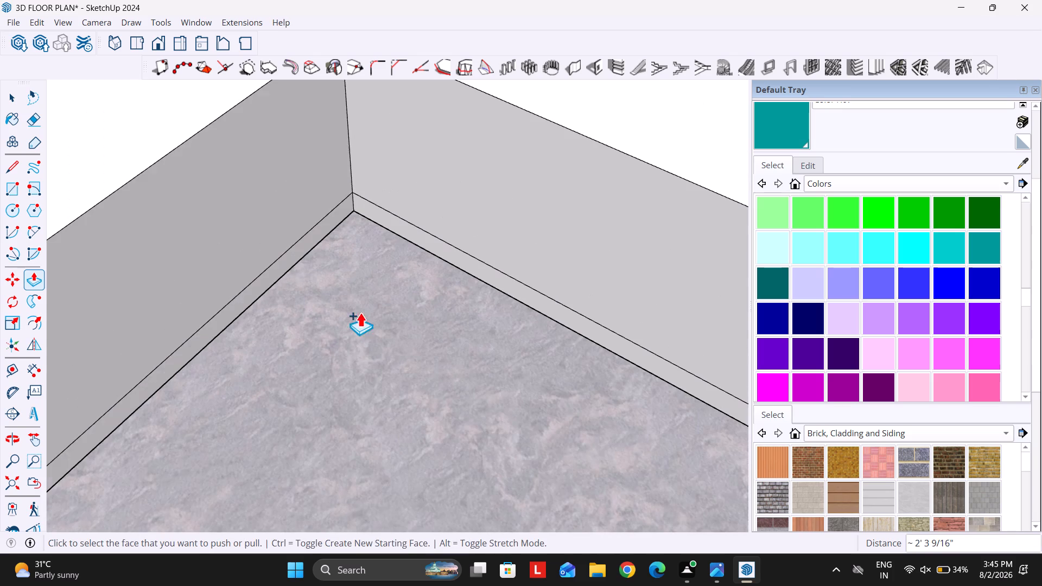
Pull both inner front faces of the cabinet body forward 2" over the recessed plinth, and leave the group.
left_click(283, 190)
key("2")
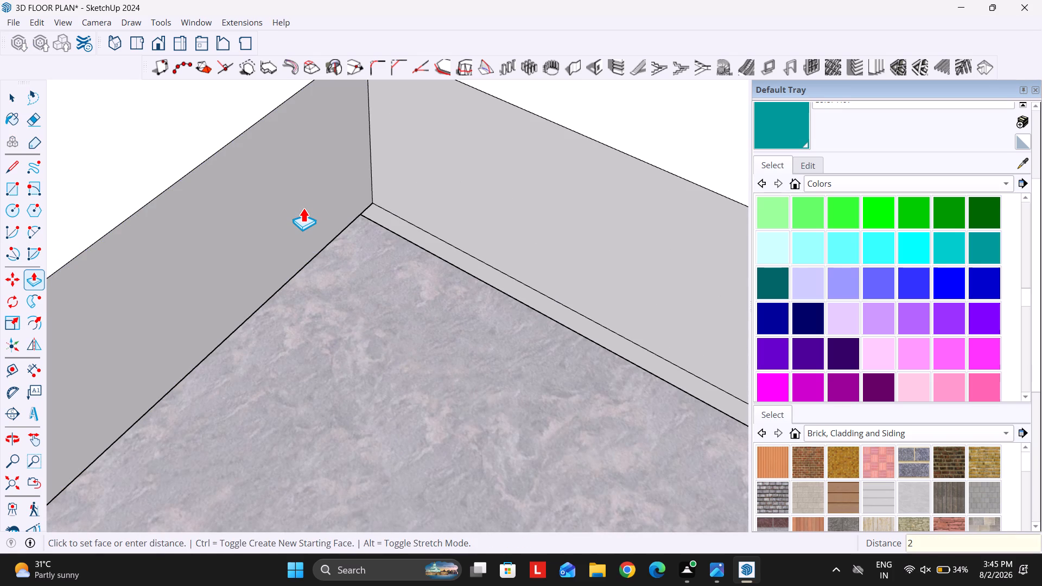
key("shift+quotedbl")
key("Return")
double_click(455, 216)
key("Escape")
scroll(380, 332, "down", 5)
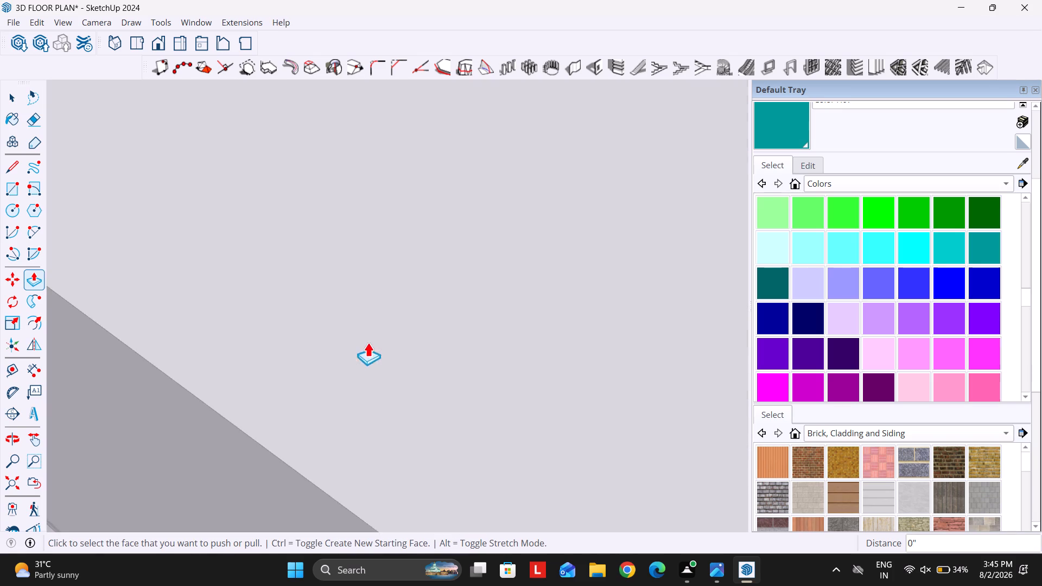
scroll(367, 342, "down", 6)
key("Escape")
scroll(427, 293, "down", 14)
key("space")
middle_click_drag(276, 332, 180, 426)
scroll(188, 419, "down", 4)
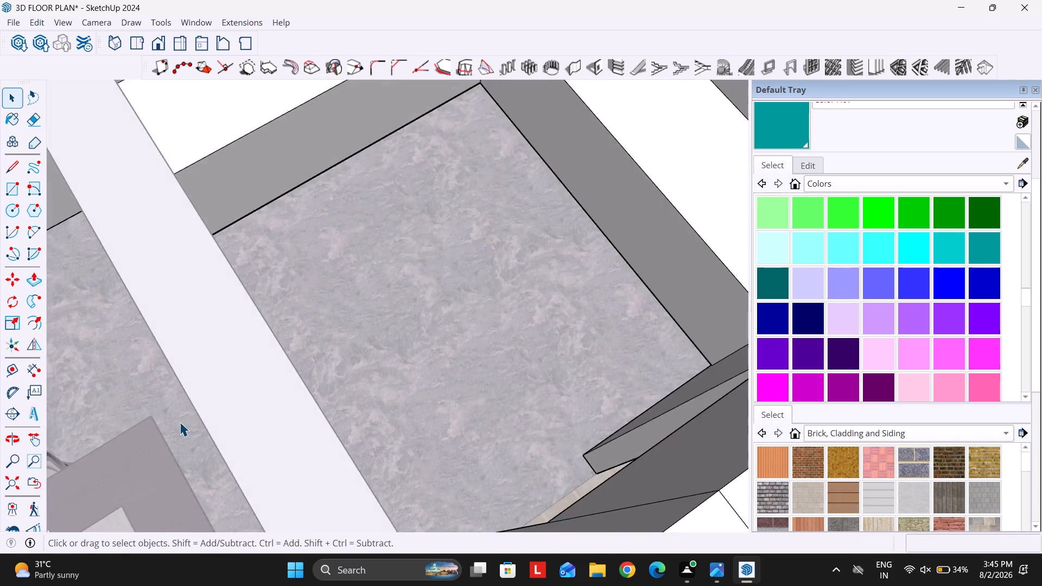
scroll(180, 422, "down", 8)
key("Escape")
Reopen the wall group and extrude the counter's top upward 50 mm from a new starting face as a countertop slab.
scroll(274, 263, "up", 4)
middle_click_drag(353, 226, 364, 205)
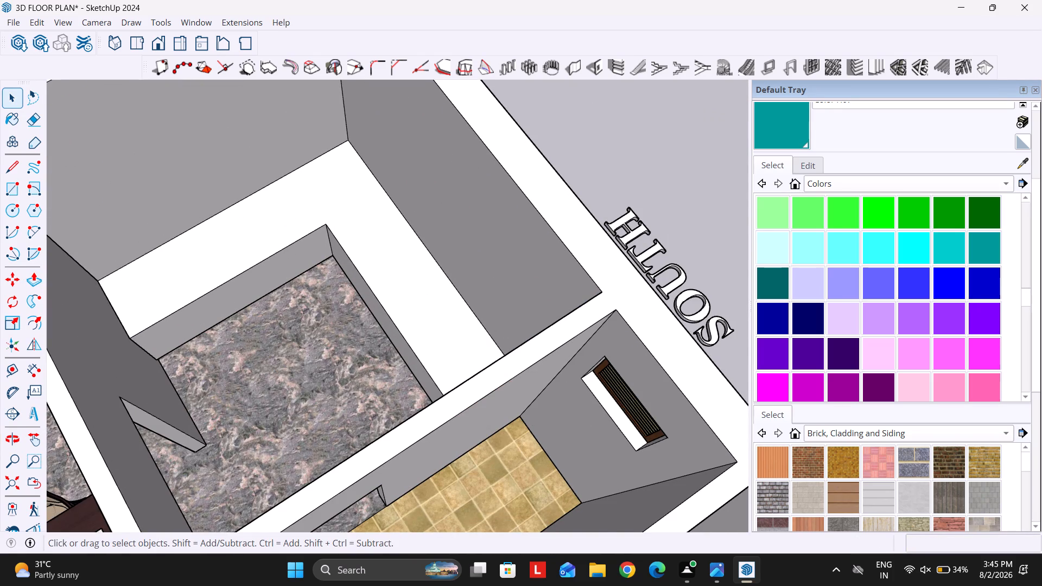
double_click(359, 212)
scroll(353, 213, "up", 6)
middle_click_drag(348, 234, 382, 184)
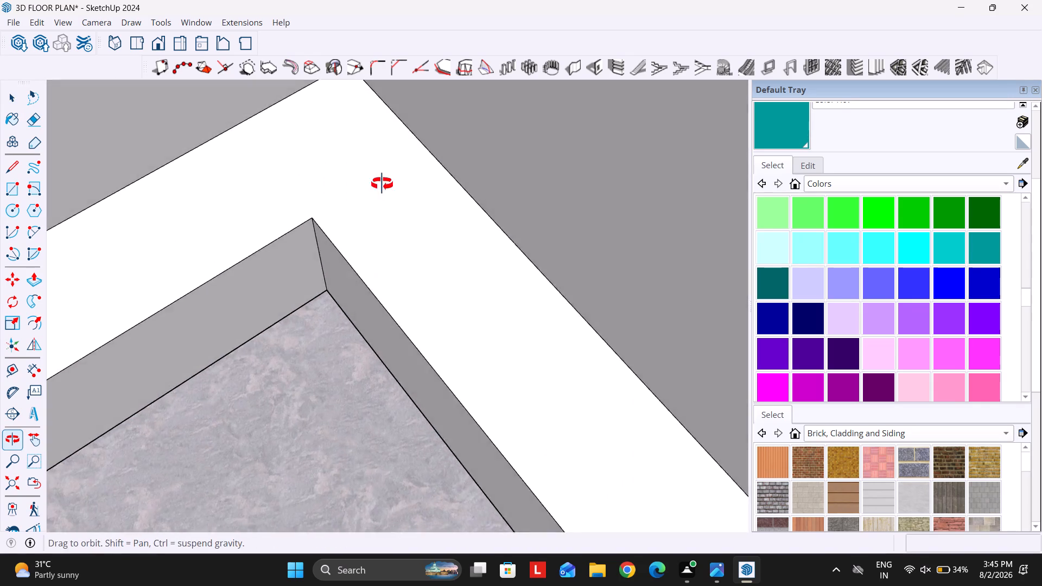
middle_click_drag(382, 184, 392, 168)
scroll(332, 284, "up", 2)
key("p")
left_click(426, 235)
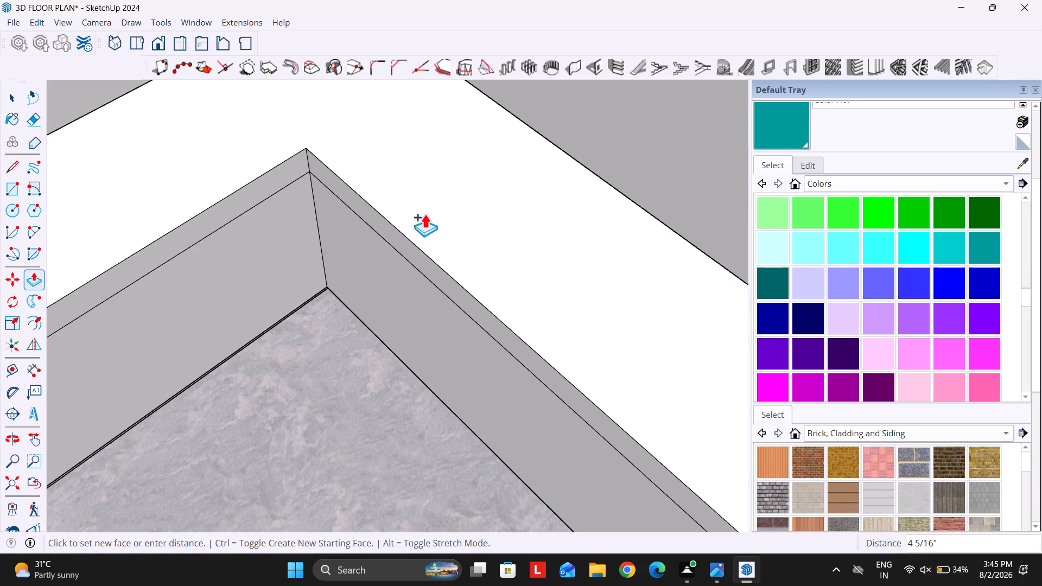
type("50mm")
key("Return")
Pull both inner front edges of the countertop slab out 25 mm to overhang the cabinet body.
scroll(366, 239, "up", 4)
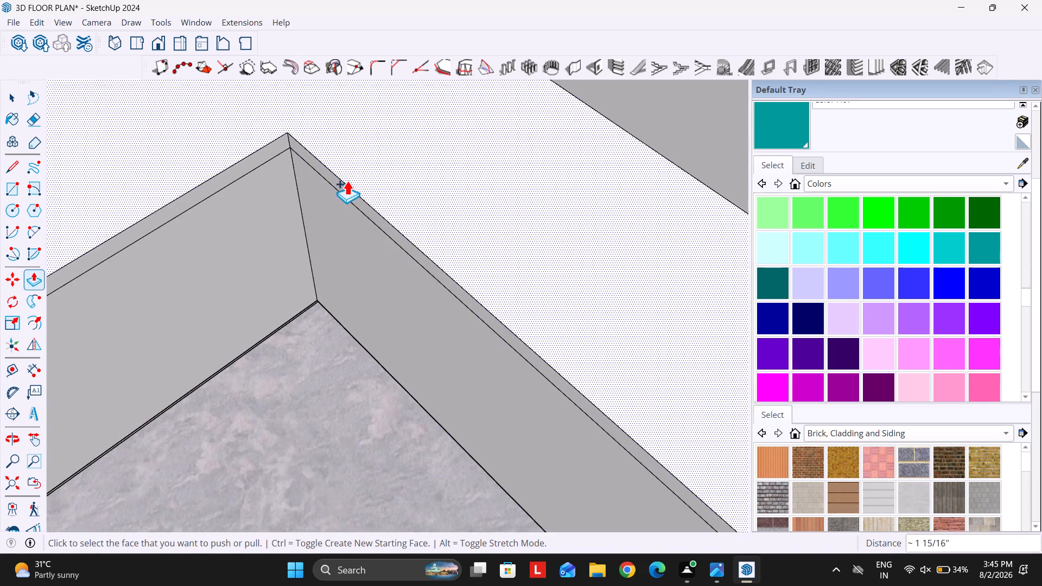
scroll(347, 180, "up", 2)
key("Escape")
left_click(354, 203)
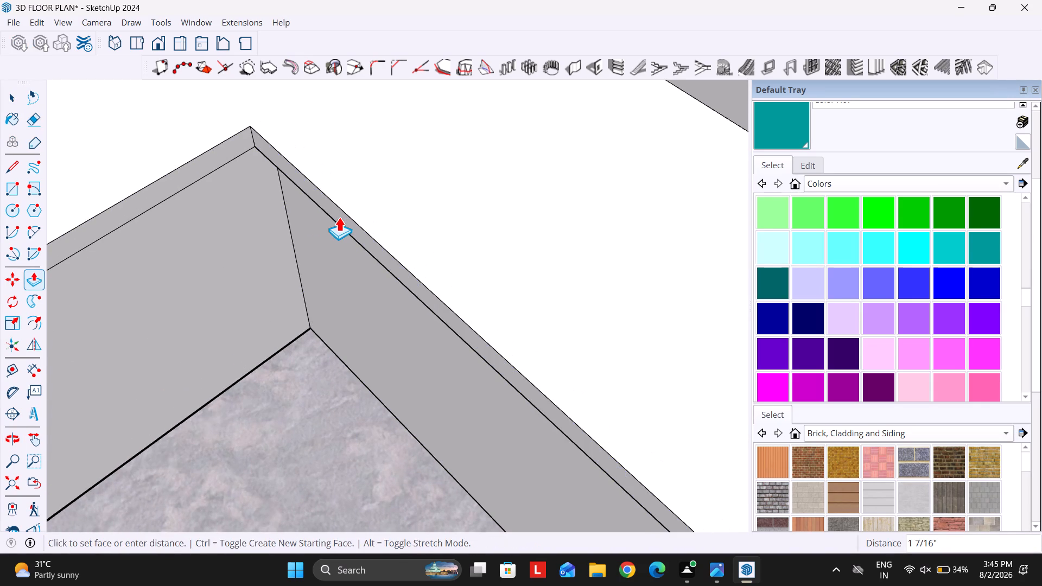
key("4")
key("BackSpace")
type("25mm")
key("Return")
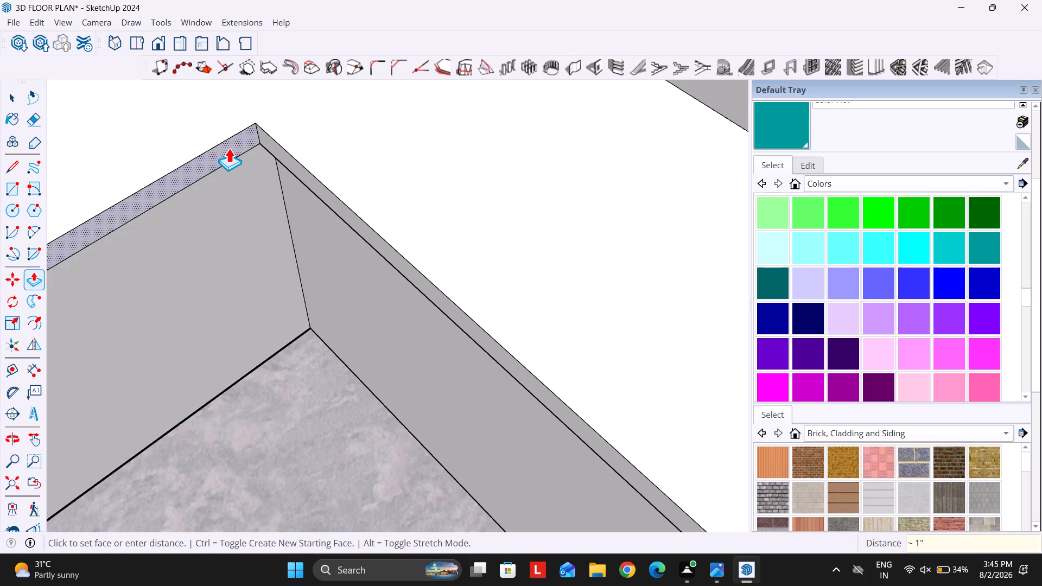
double_click(228, 148)
Push/Pull the countertop slab's top face by 10 mm and leave the group.
left_click(378, 166)
type("10mm")
key("Return")
key("space")
scroll(399, 192, "down", 12)
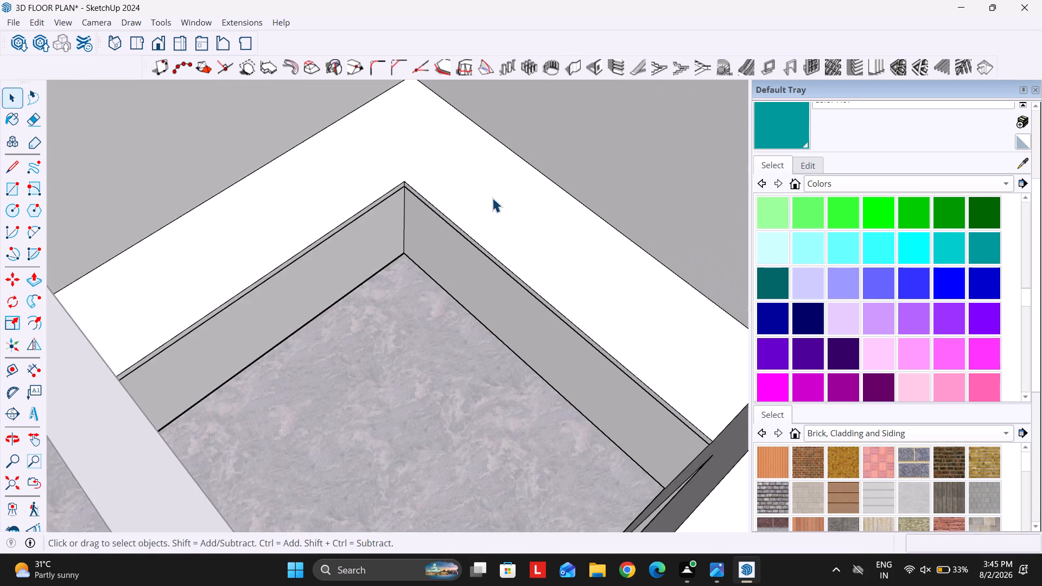
scroll(492, 198, "down", 8)
middle_click_drag(474, 238, 347, 243)
scroll(301, 266, "down", 8)
left_click(650, 192)
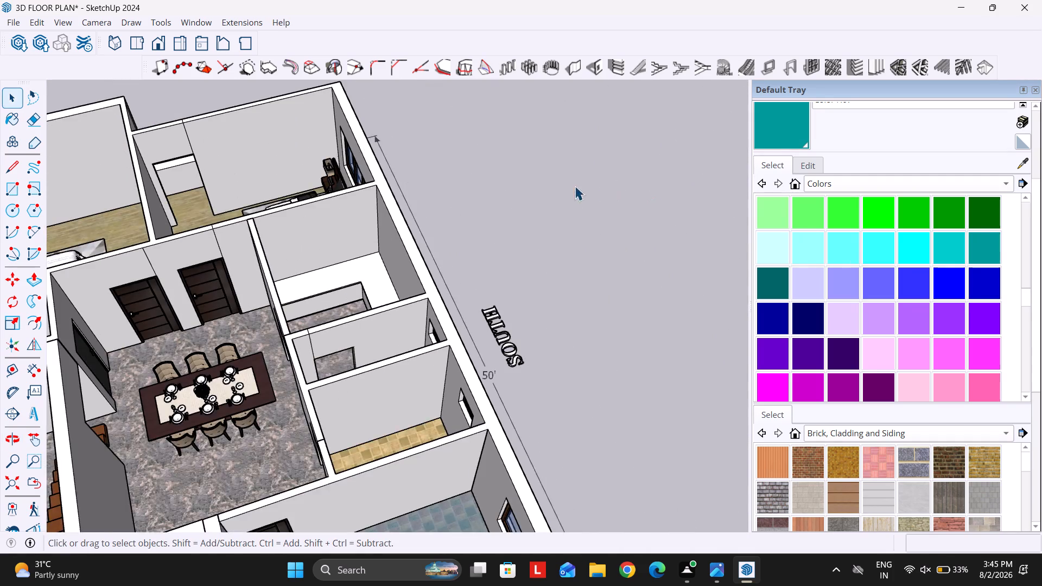
Open the wall group around the kitchen counter again and show the kitchen fittings toolbar that holds the Hob component.
scroll(577, 189, "down", 1)
middle_click(629, 298)
middle_click_drag(402, 232, 441, 303)
scroll(366, 279, "up", 5)
scroll(287, 259, "up", 3)
left_click(288, 258)
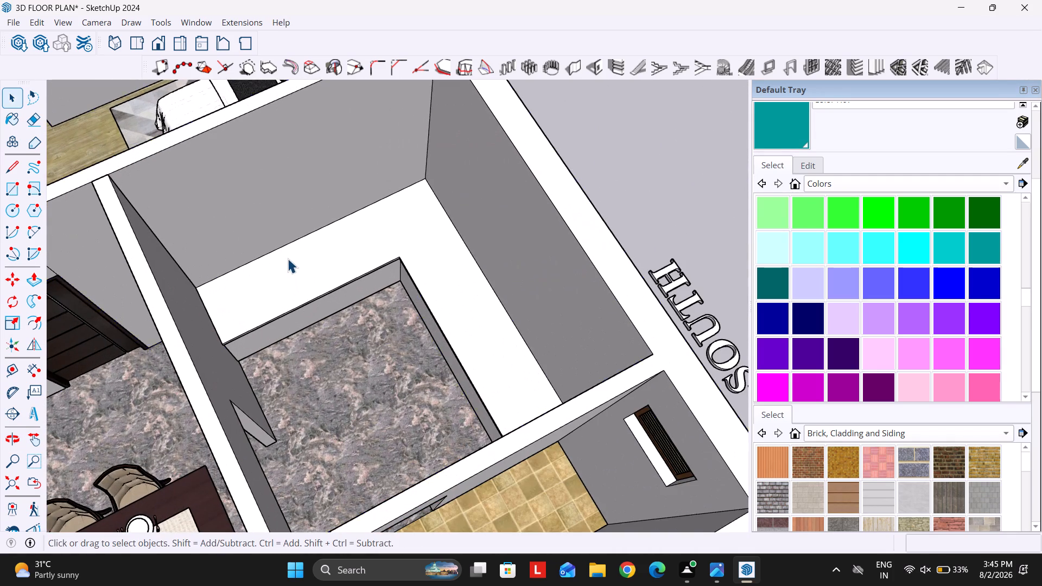
double_click(295, 259)
left_click(291, 39)
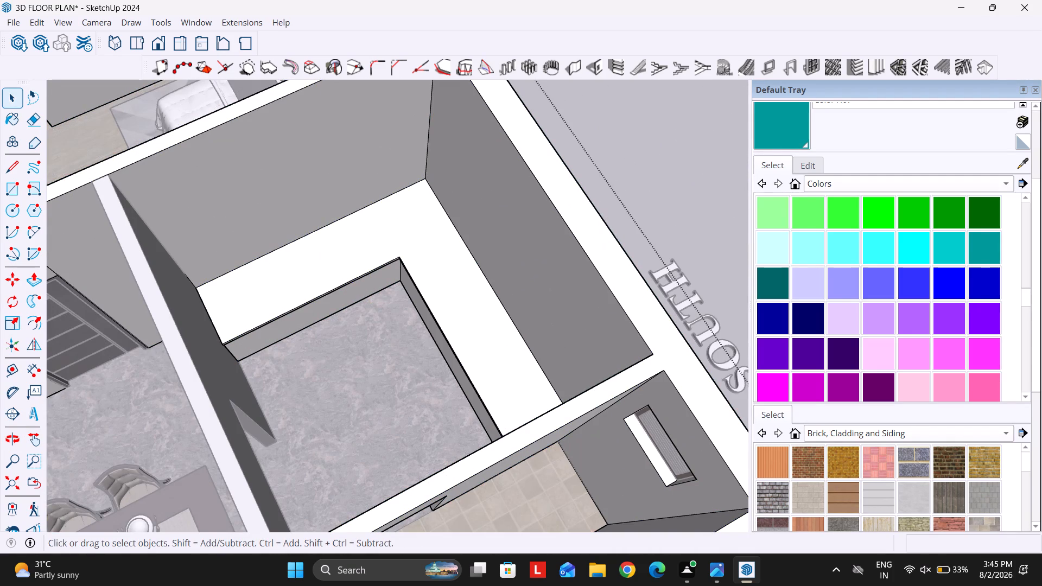
right_click(287, 39)
left_click(351, 179)
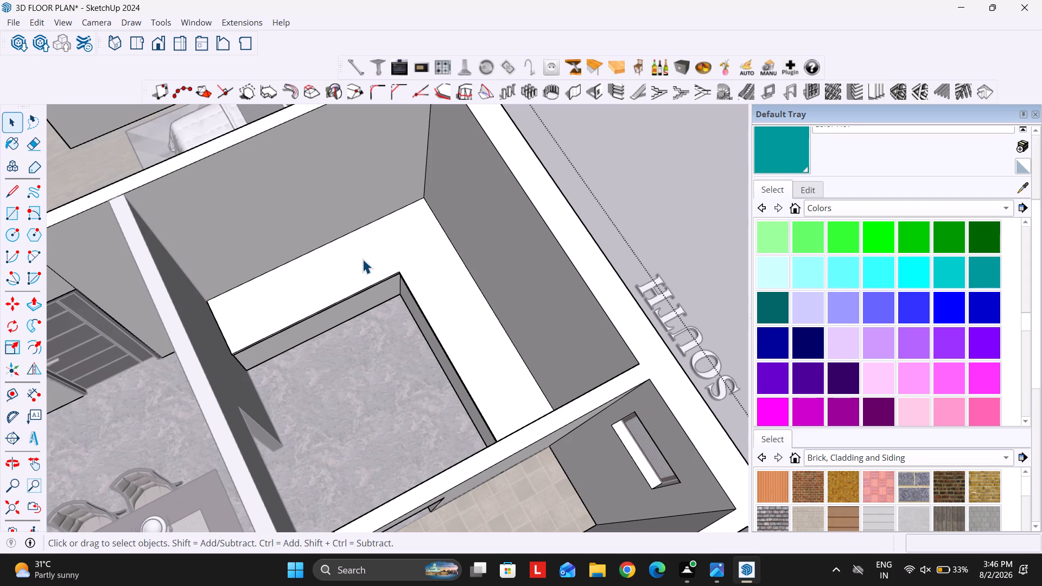
Place a four-burner Hob component on the countertop along the partition, midway between the door-side wall and the inner corner.
left_click(447, 67)
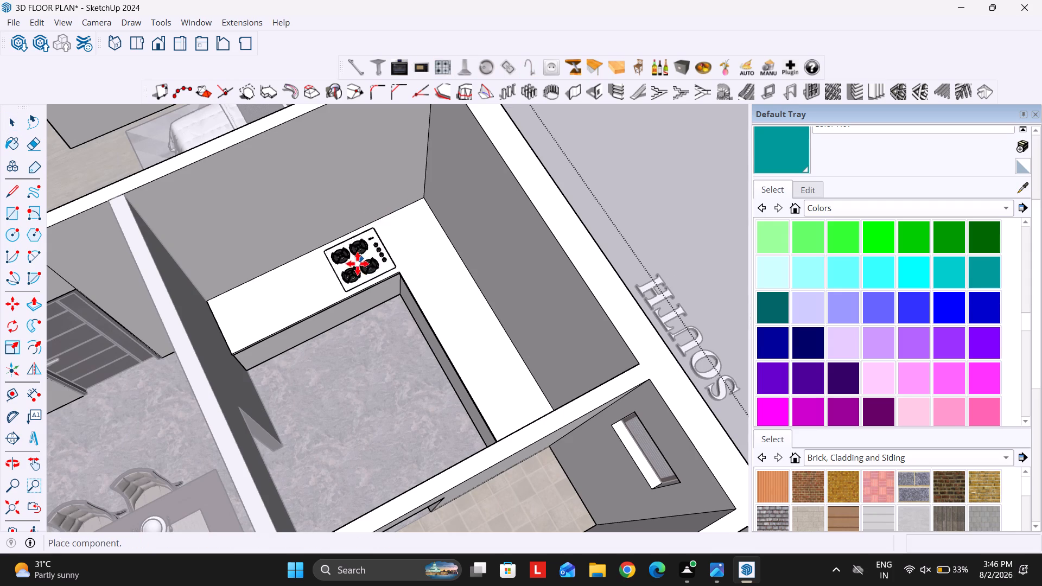
scroll(315, 266, "up", 8)
scroll(318, 285, "down", 9)
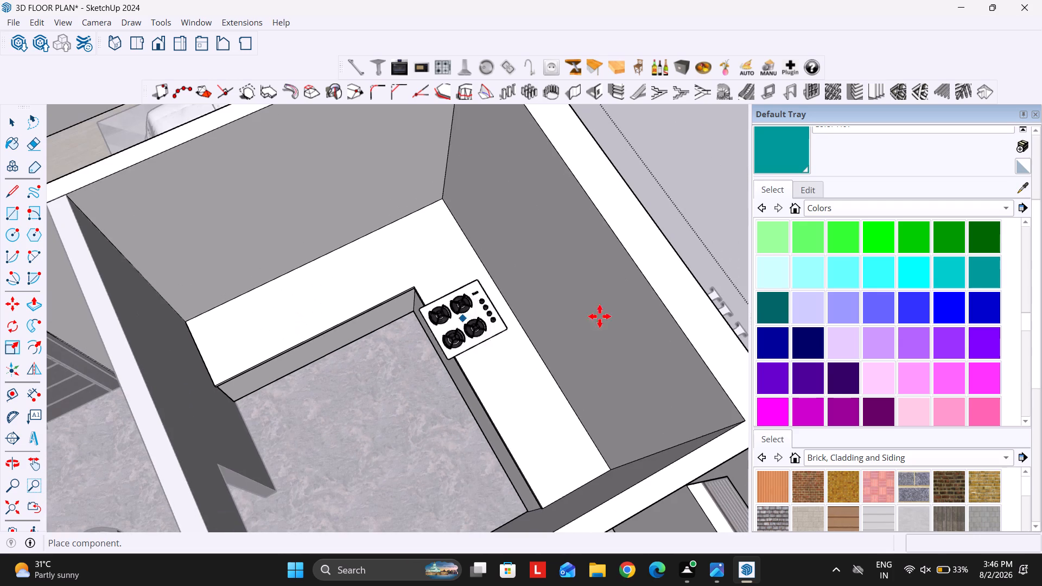
scroll(313, 305, "up", 3)
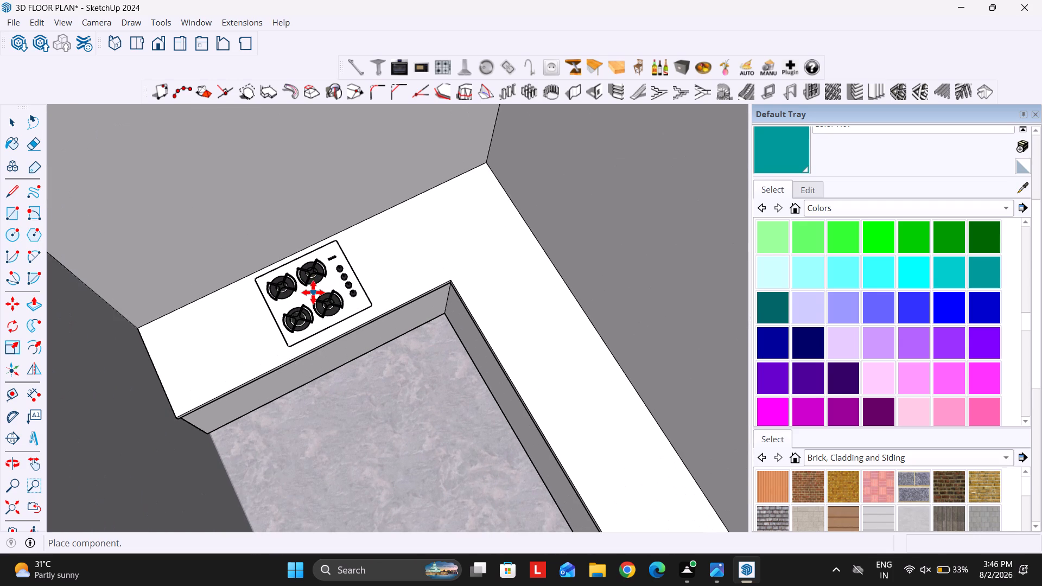
left_click(313, 292)
key("Escape")
left_click(451, 69)
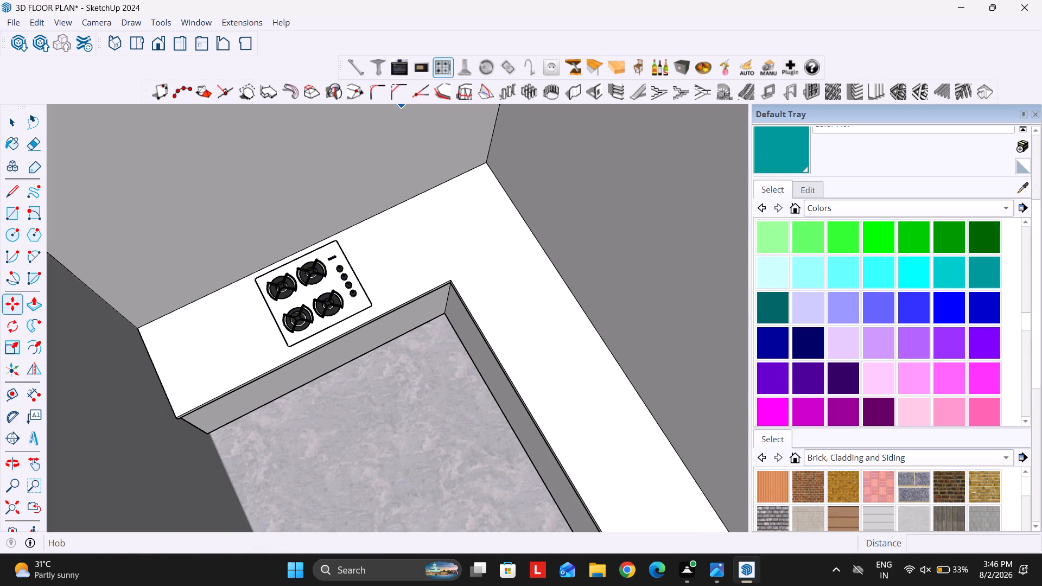
key("space")
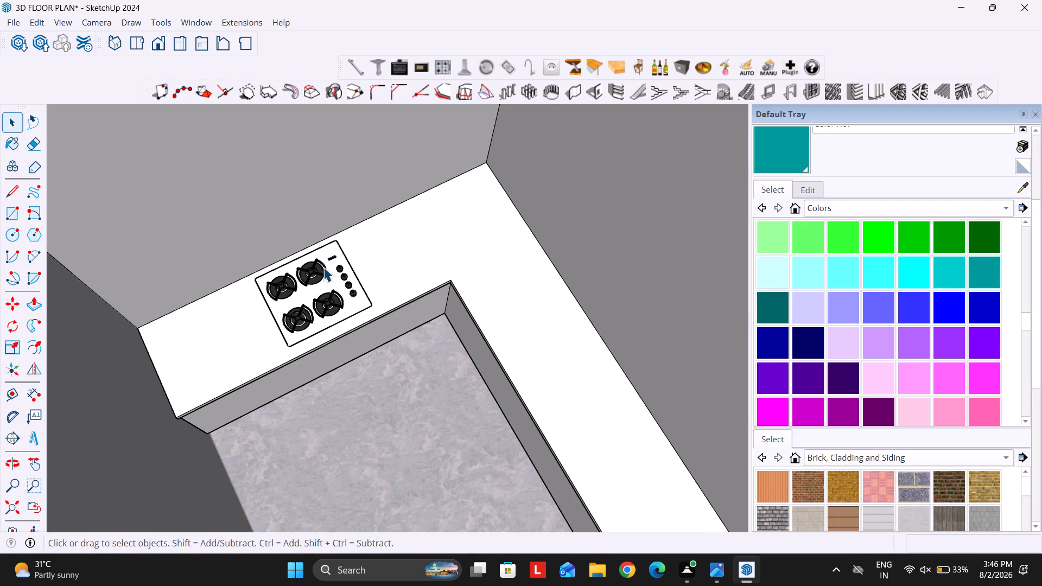
Cycle the hob on the countertop through its Hob variants to the wide black model with three burners.
left_click(323, 267)
left_click(449, 60)
left_click(449, 60)
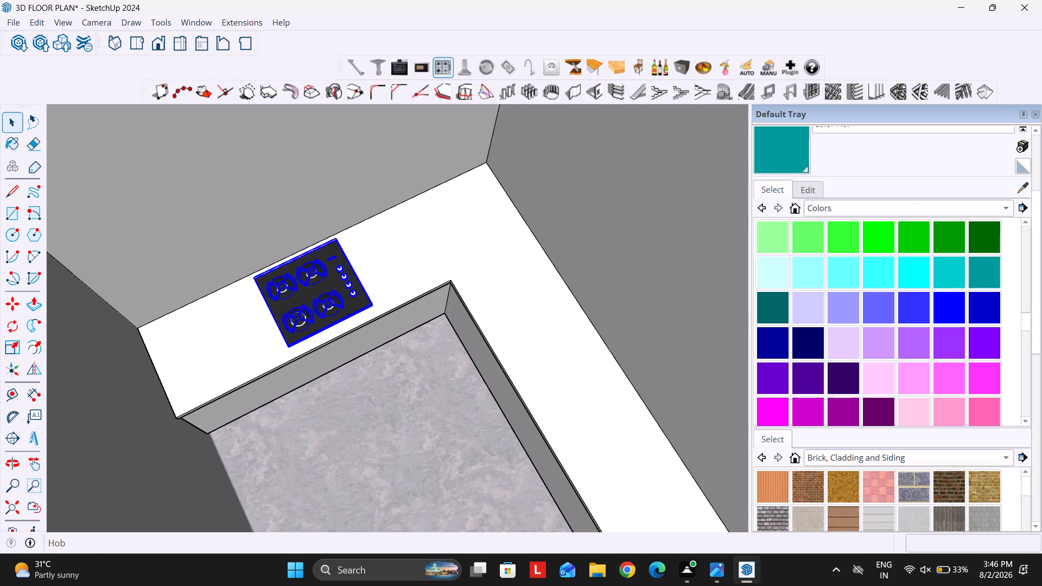
scroll(207, 274, "up", 5)
scroll(323, 241, "up", 7)
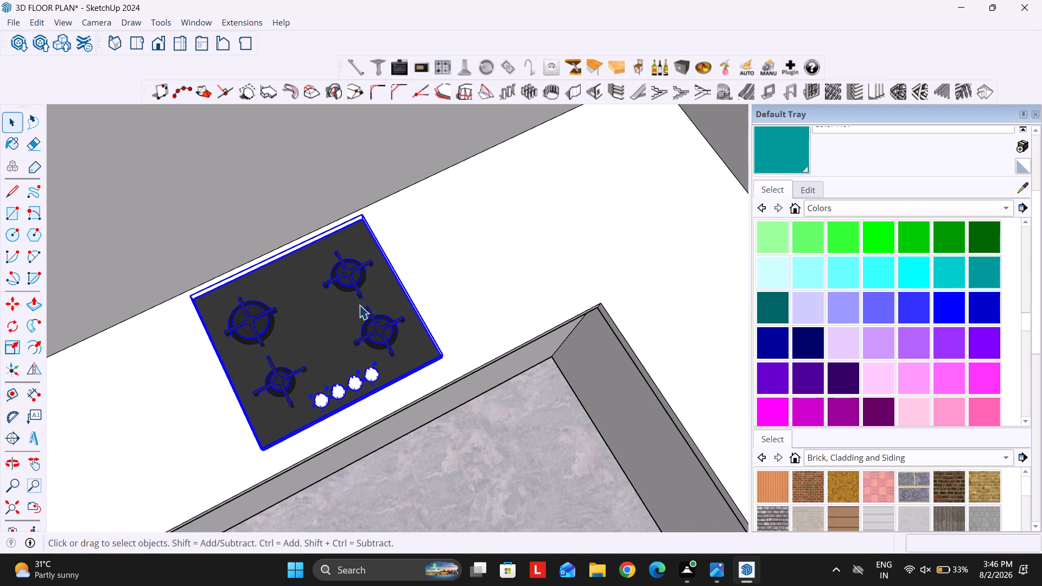
left_click(433, 61)
left_click(439, 61)
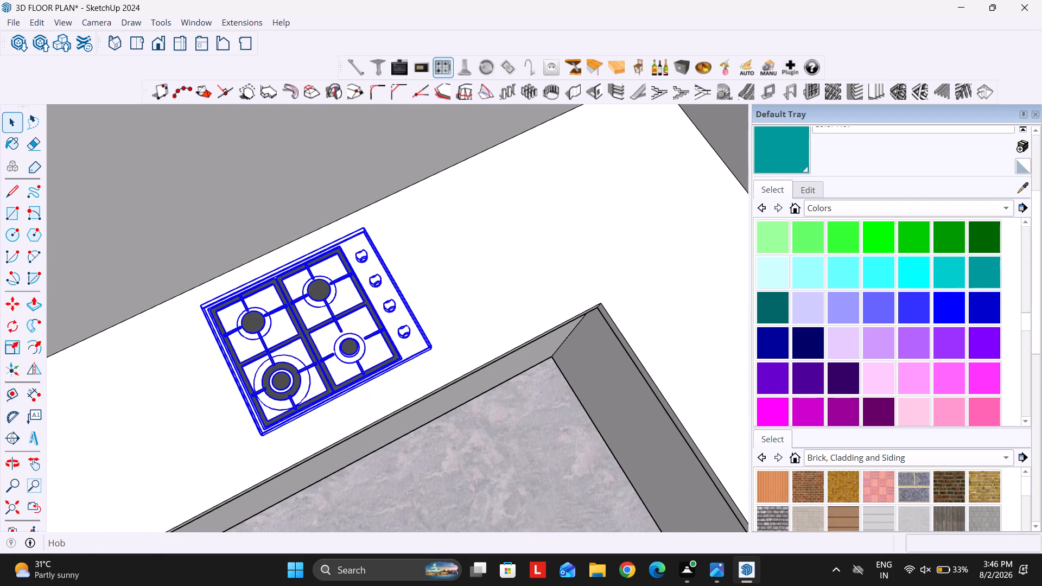
left_click(439, 61)
left_click(439, 61)
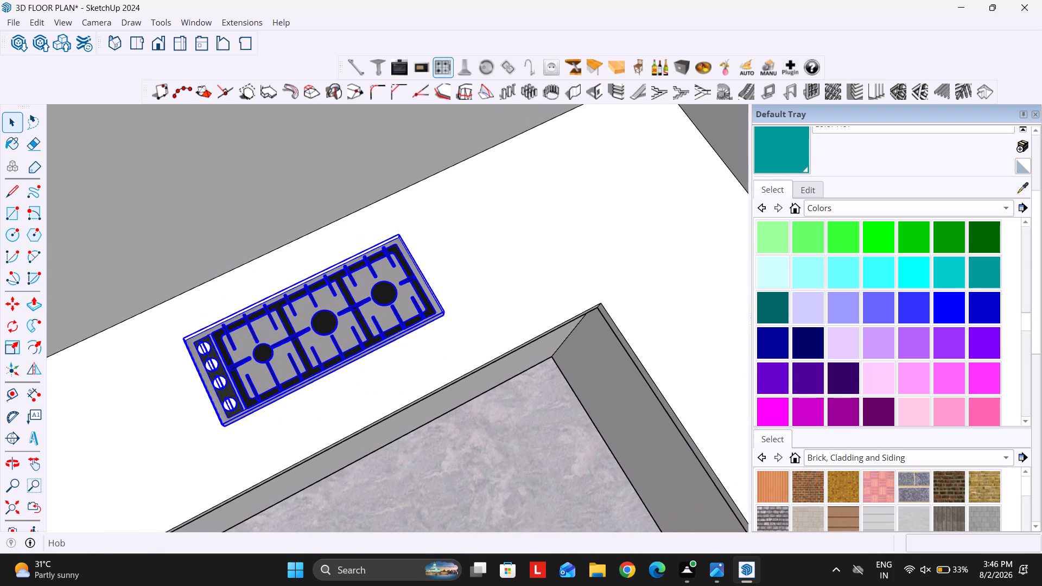
scroll(413, 219, "down", 9)
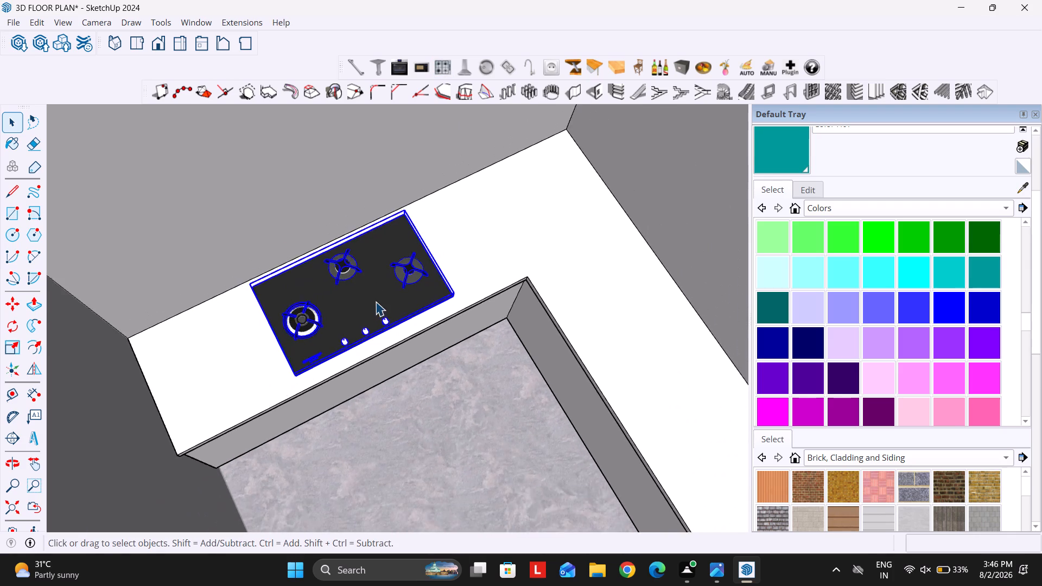
scroll(376, 301, "down", 4)
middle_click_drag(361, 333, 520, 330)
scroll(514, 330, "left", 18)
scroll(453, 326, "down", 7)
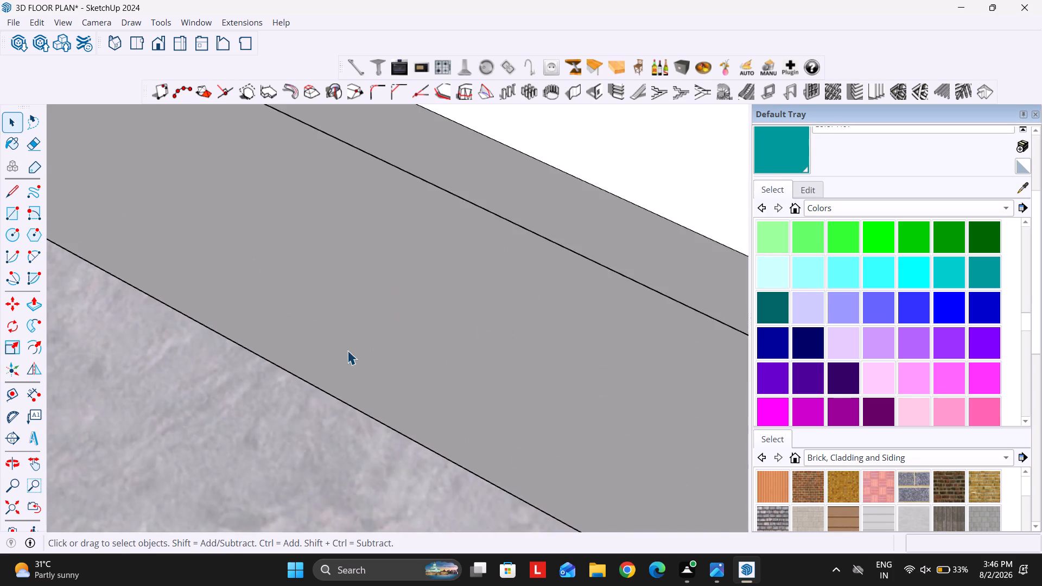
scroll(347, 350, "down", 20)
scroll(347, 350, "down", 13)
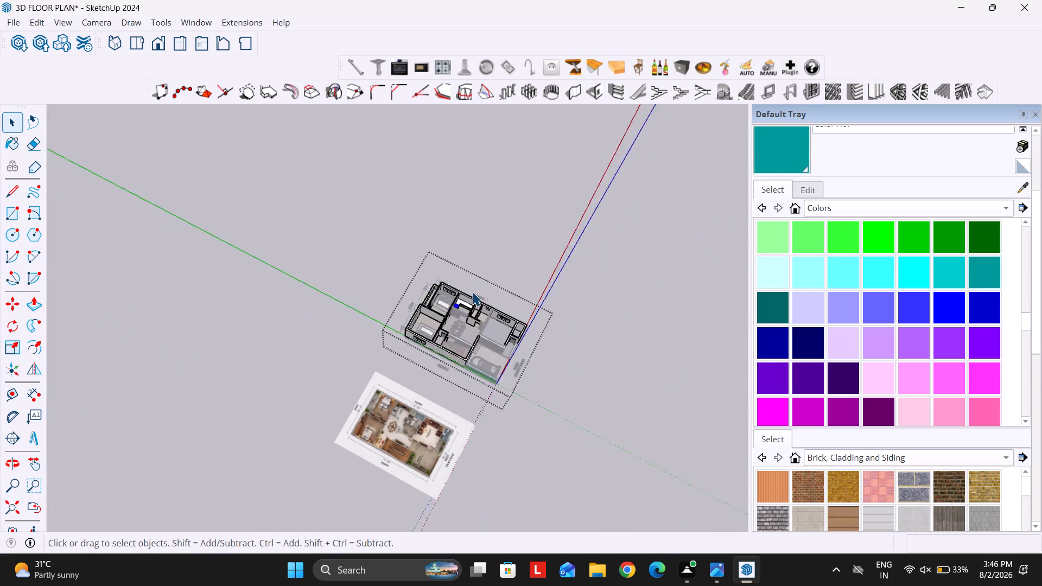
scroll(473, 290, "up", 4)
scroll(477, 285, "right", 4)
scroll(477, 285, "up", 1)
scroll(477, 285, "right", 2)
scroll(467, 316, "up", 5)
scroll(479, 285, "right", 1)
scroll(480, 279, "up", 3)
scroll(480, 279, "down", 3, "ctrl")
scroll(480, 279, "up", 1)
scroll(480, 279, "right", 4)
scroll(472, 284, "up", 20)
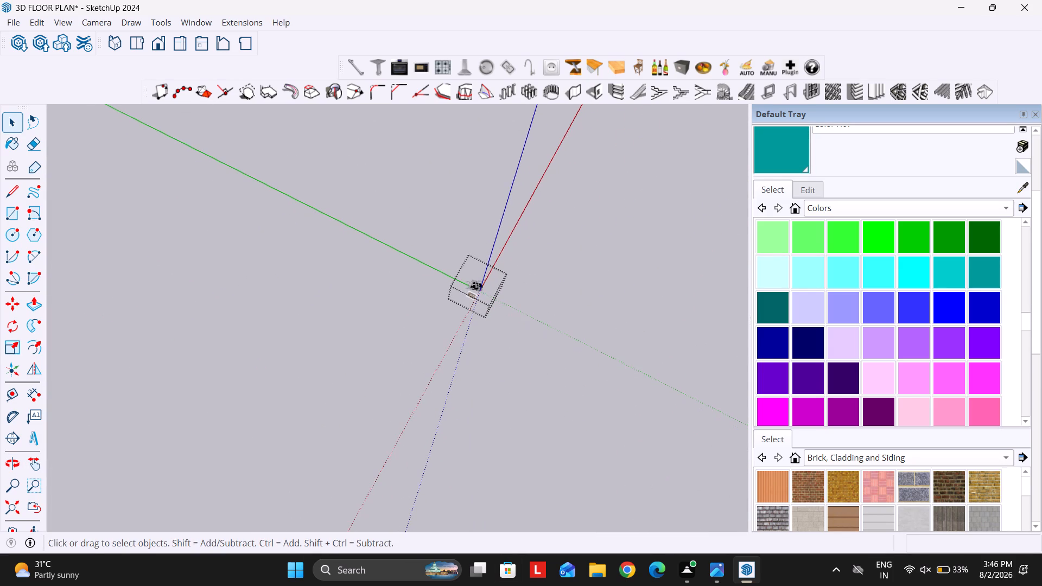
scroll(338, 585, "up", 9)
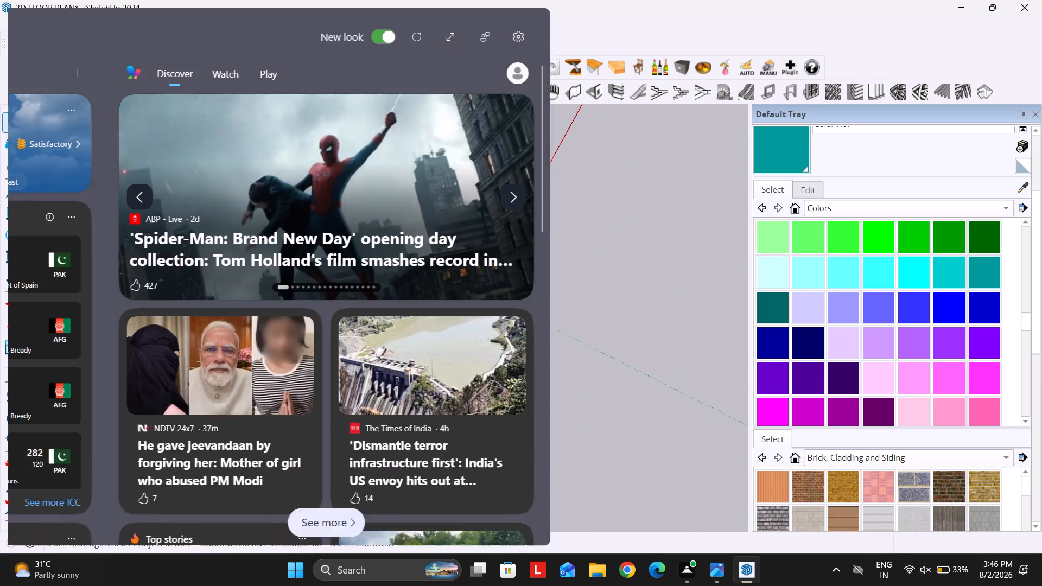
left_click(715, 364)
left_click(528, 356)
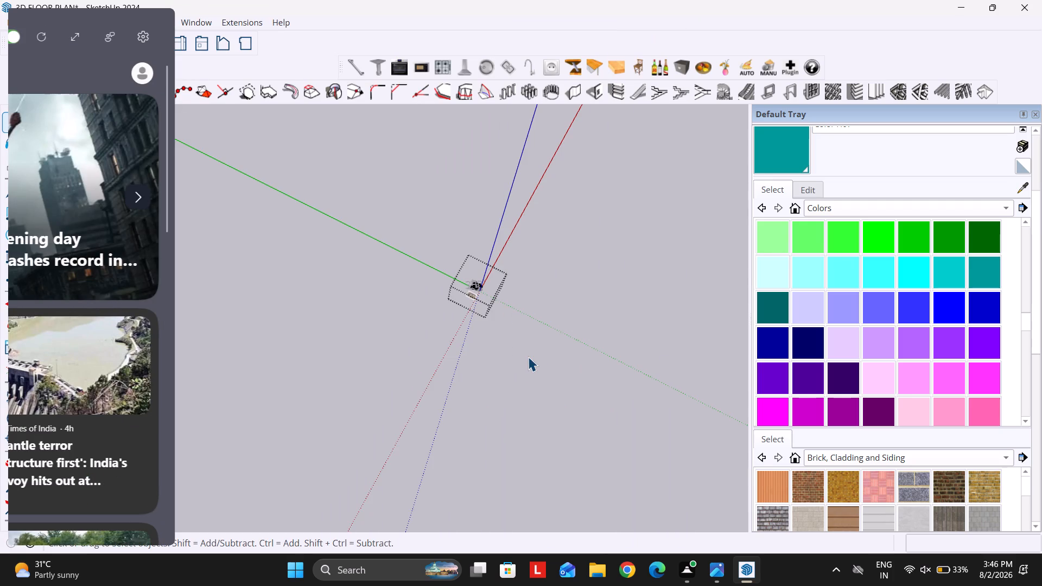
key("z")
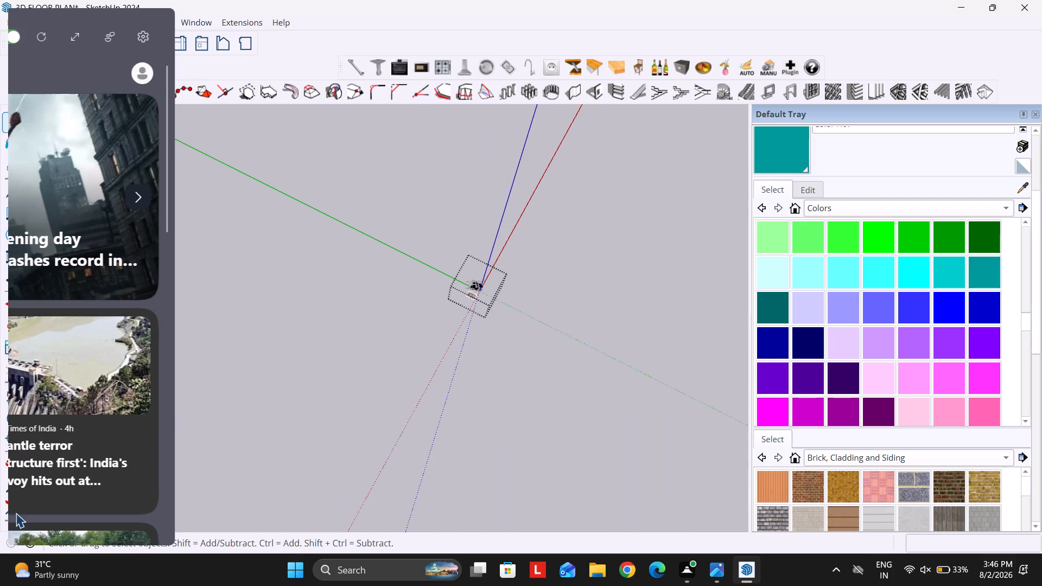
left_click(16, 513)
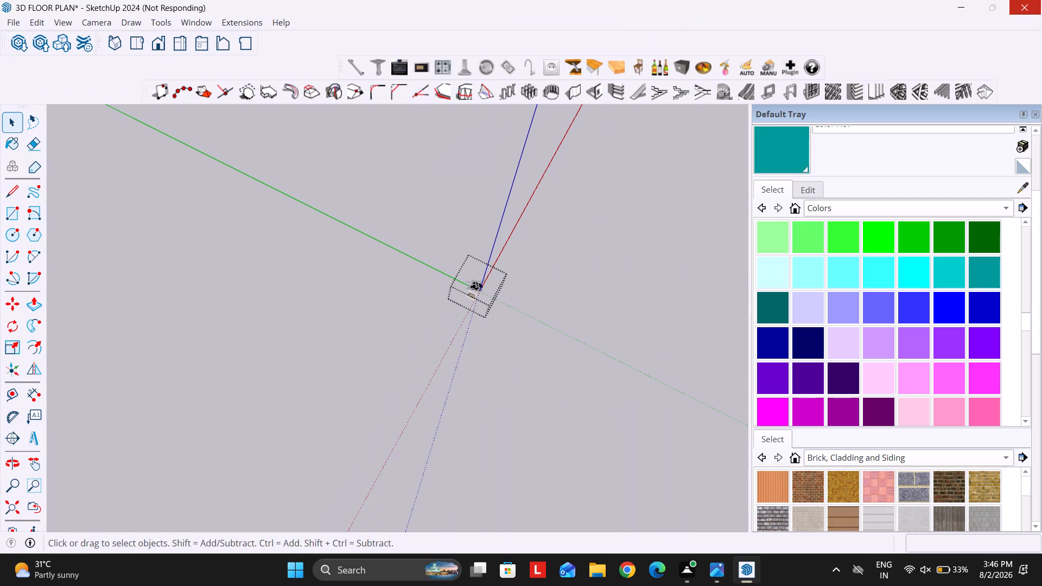
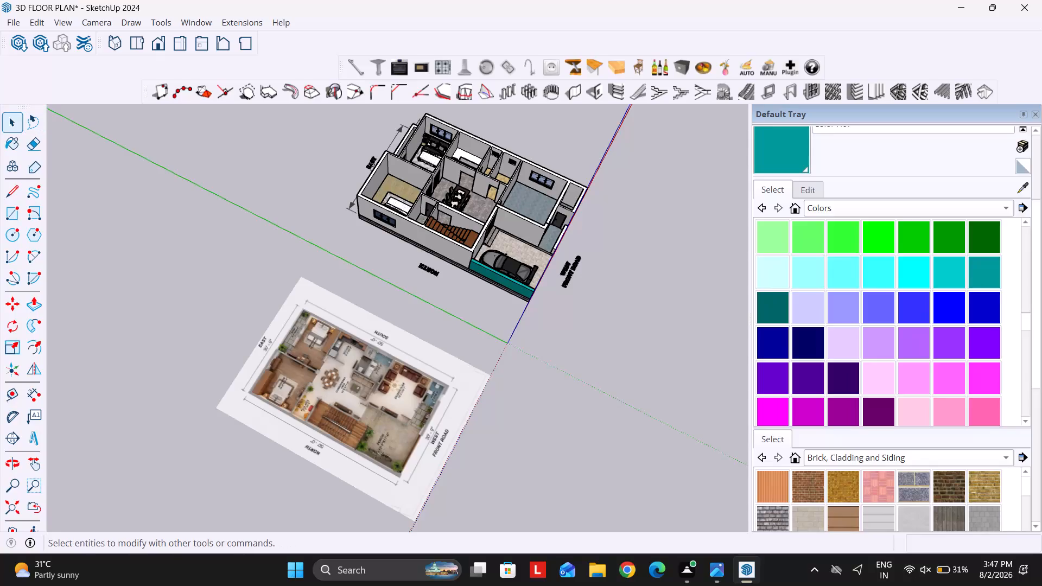
Examine the modelled house from several sides against the reference floor plan, focusing on the empty drawing room.
left_click(9, 117)
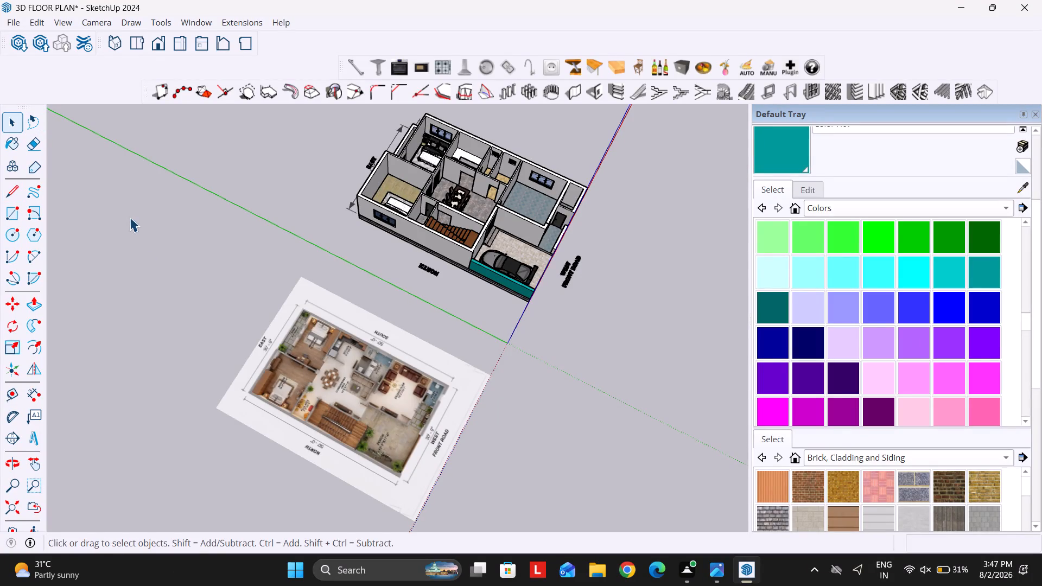
scroll(353, 345, "down", 4)
middle_click_drag(573, 331, 209, 266)
scroll(357, 259, "up", 3)
scroll(507, 317, "up", 1)
middle_click_drag(383, 321, 470, 323)
scroll(557, 292, "up", 4)
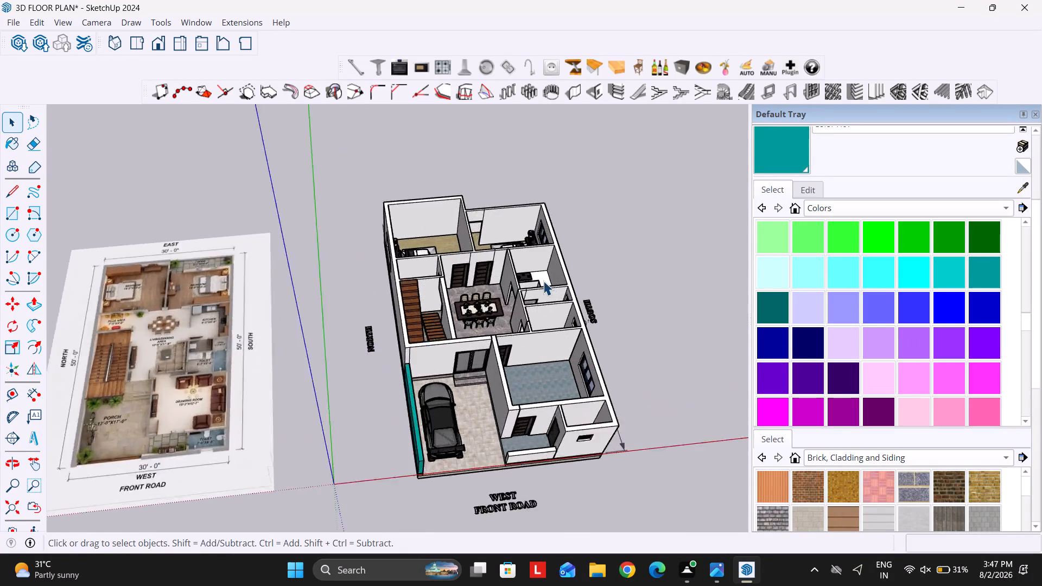
scroll(543, 281, "up", 2)
scroll(543, 289, "down", 3)
middle_click_drag(396, 313, 453, 326)
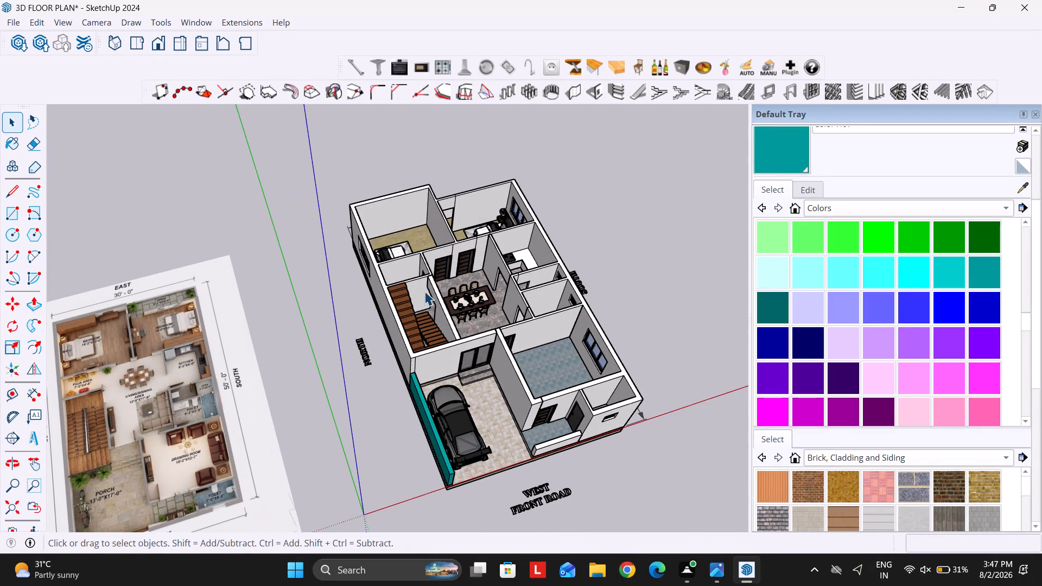
scroll(154, 417, "up", 10)
scroll(154, 324, "down", 7)
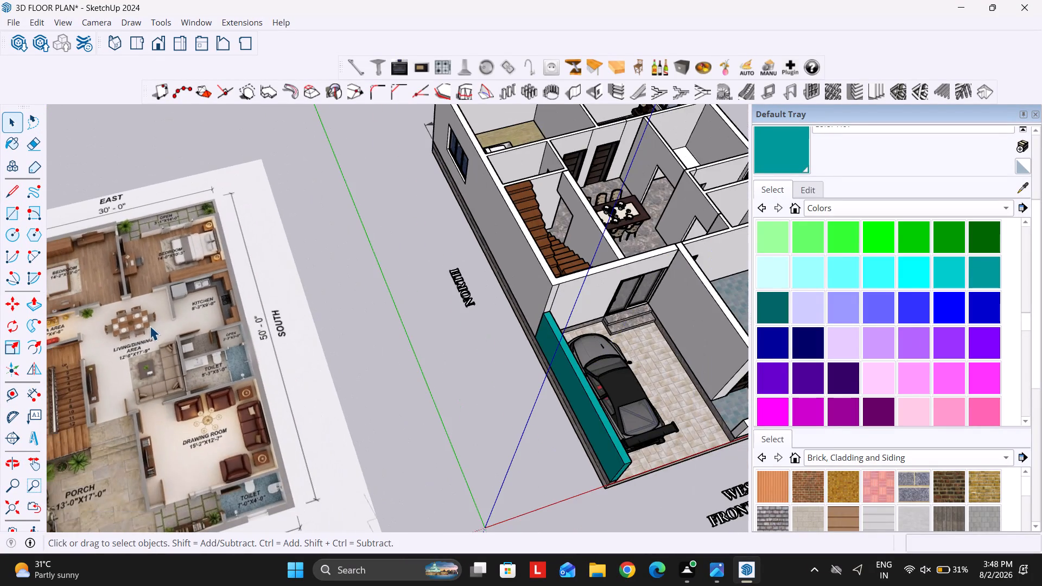
scroll(164, 329, "down", 9)
scroll(292, 260, "up", 3)
middle_click_drag(299, 260, 505, 429)
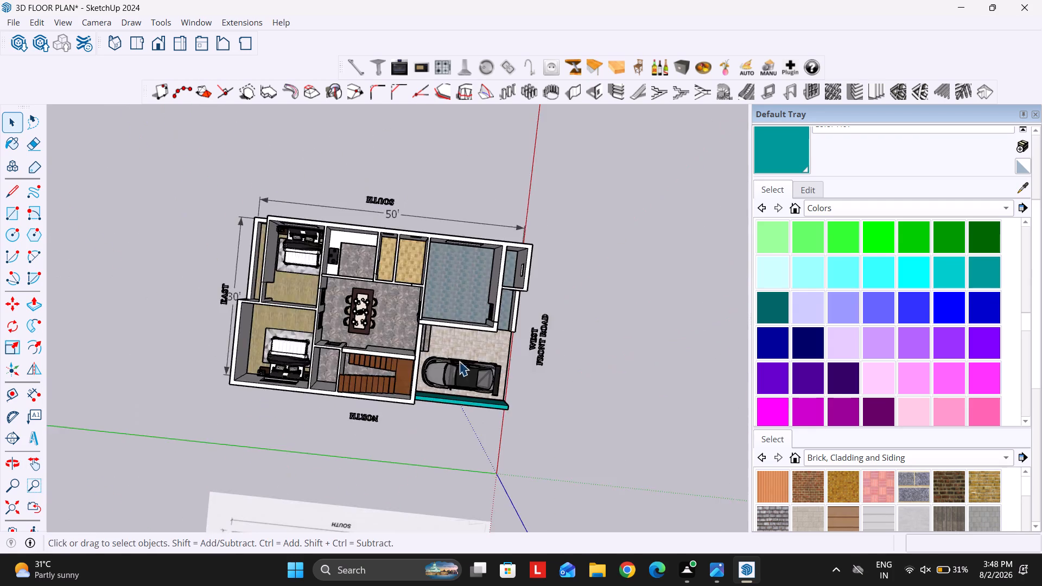
scroll(454, 279, "up", 9)
middle_click_drag(544, 372, 290, 154)
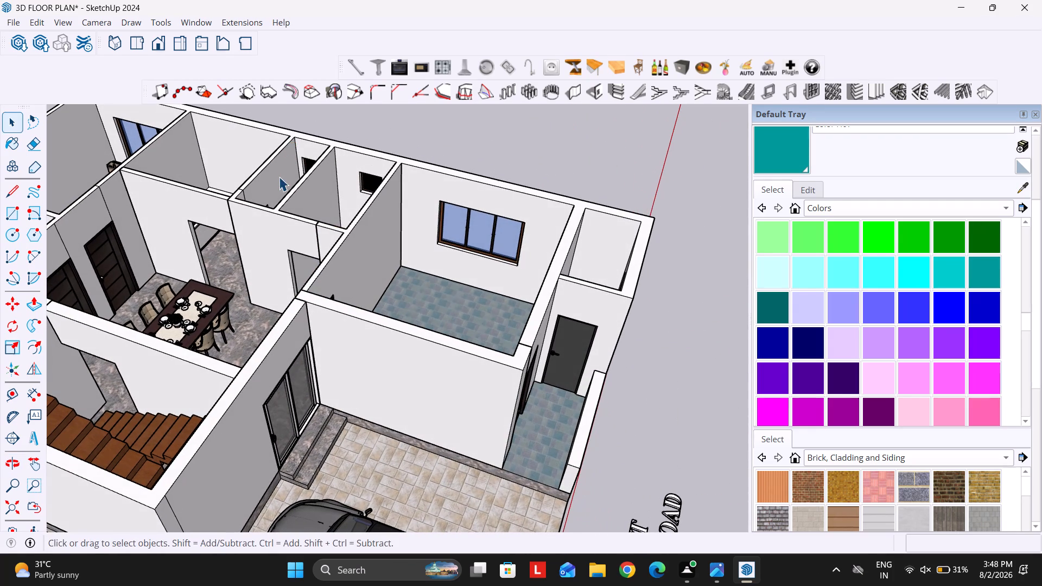
scroll(473, 321, "down", 6)
scroll(505, 278, "down", 1)
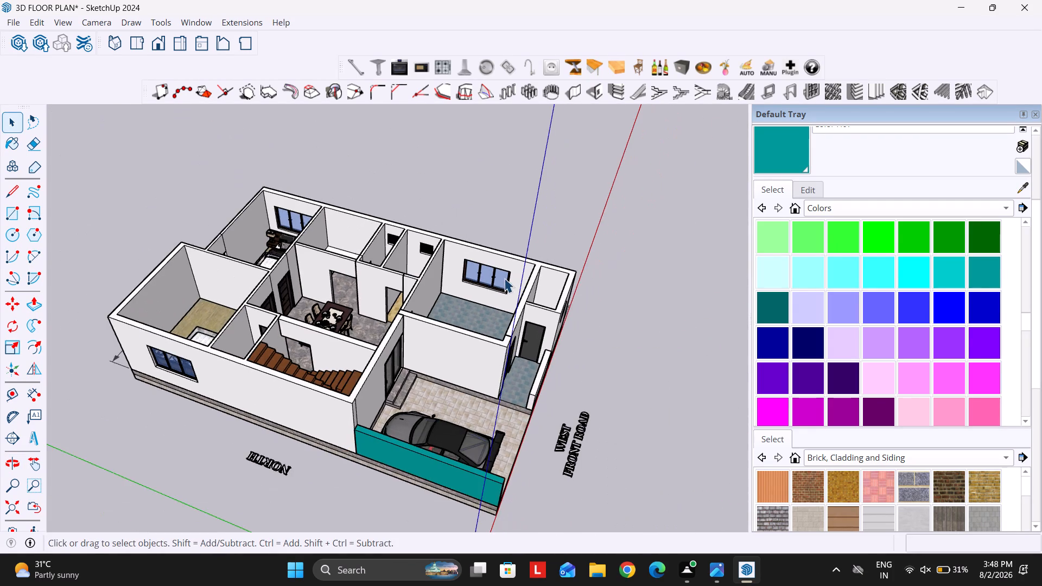
scroll(488, 273, "down", 6)
scroll(443, 238, "down", 3)
scroll(457, 260, "up", 11)
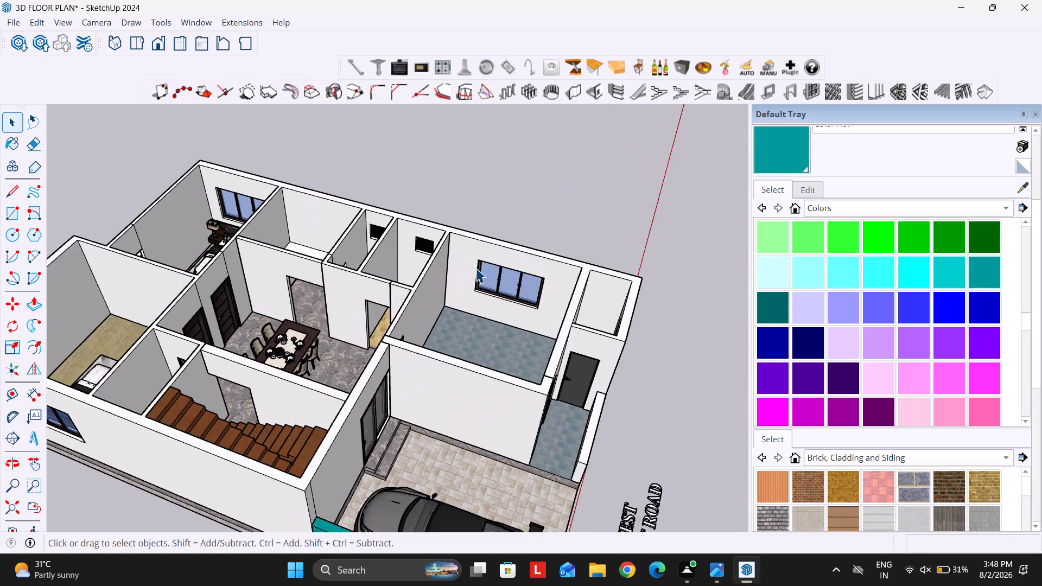
scroll(476, 268, "up", 6)
Search 3D Warehouse for "sofa" models.
left_click(19, 44)
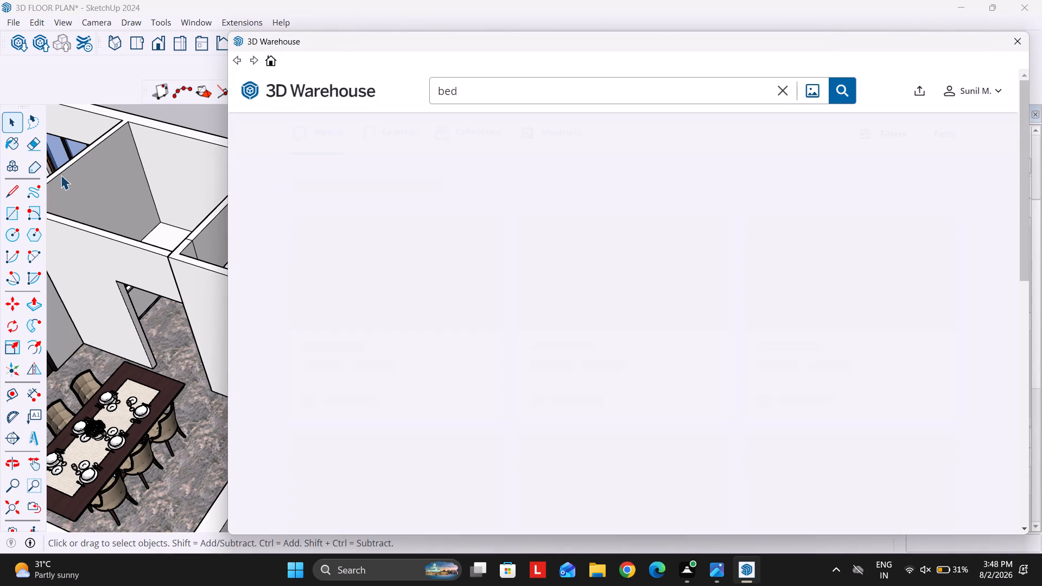
left_click_drag(488, 97, 347, 90)
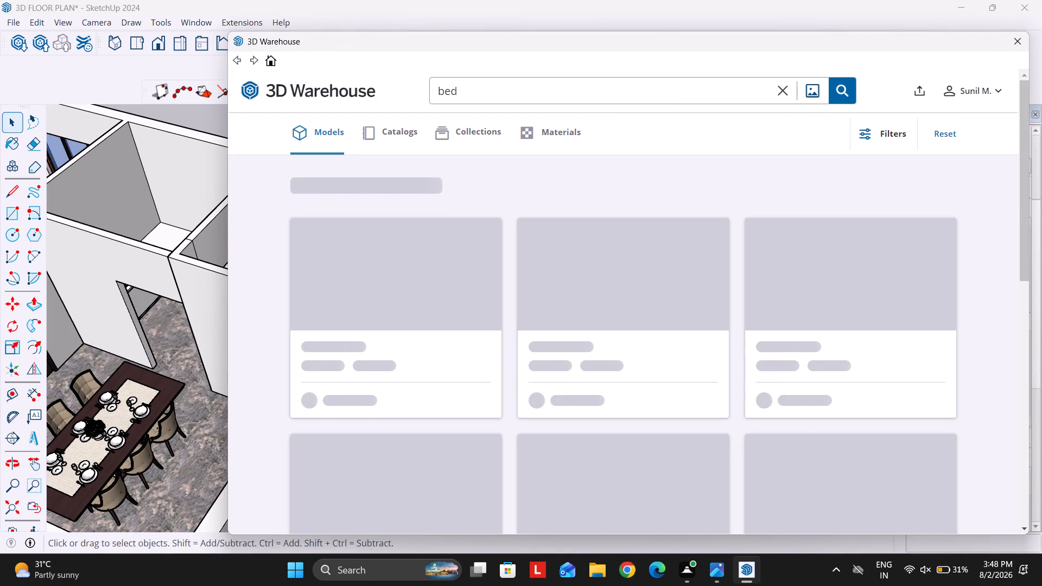
left_click(478, 91)
left_click_drag(472, 91, 404, 86)
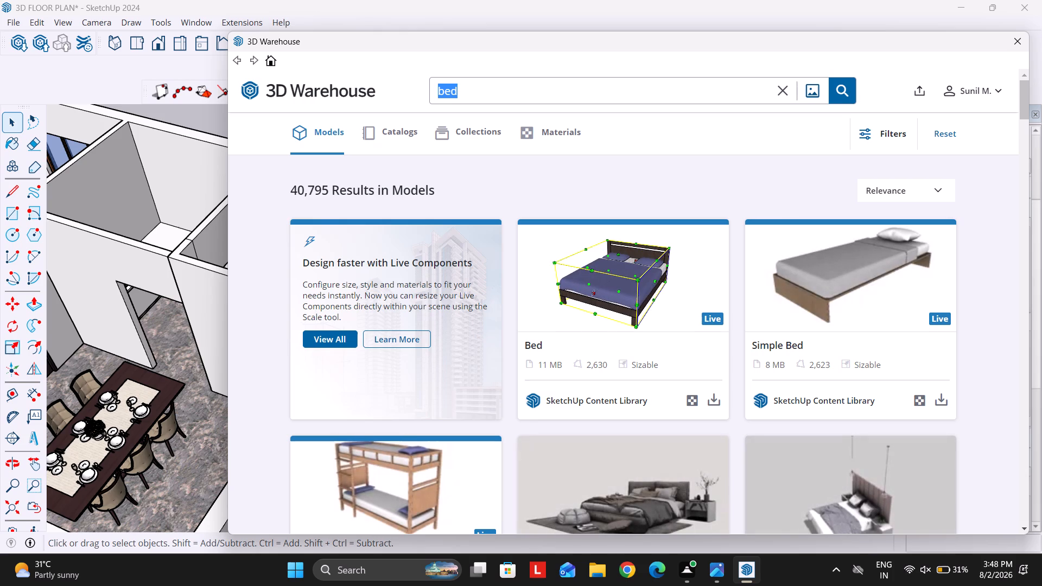
type("sofa")
key("Return")
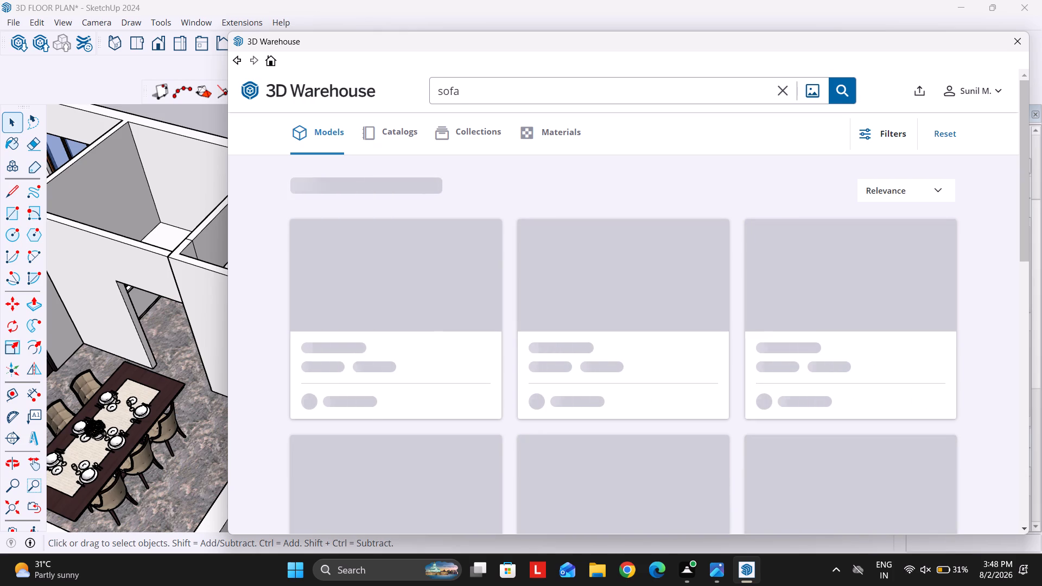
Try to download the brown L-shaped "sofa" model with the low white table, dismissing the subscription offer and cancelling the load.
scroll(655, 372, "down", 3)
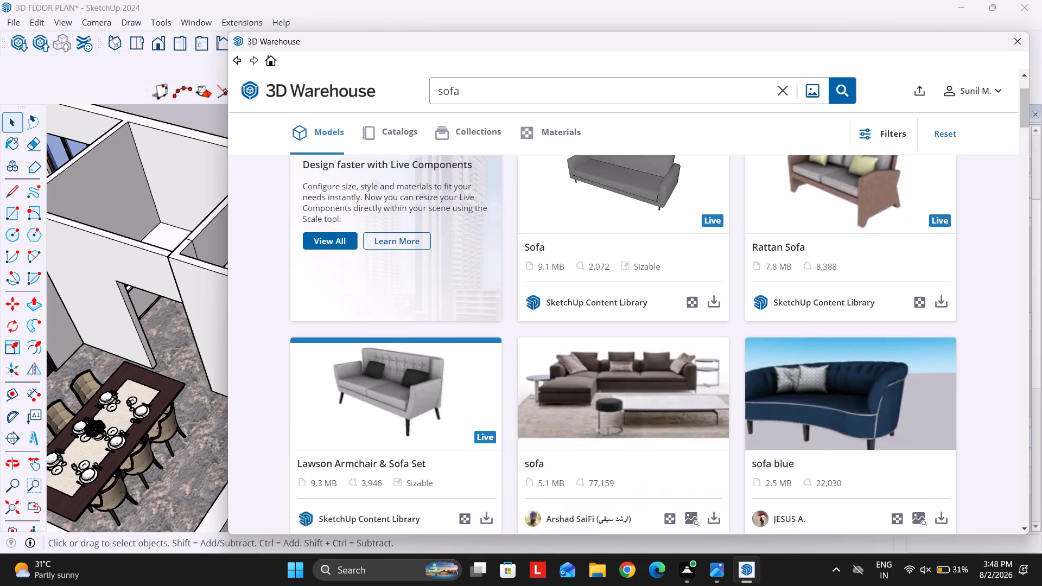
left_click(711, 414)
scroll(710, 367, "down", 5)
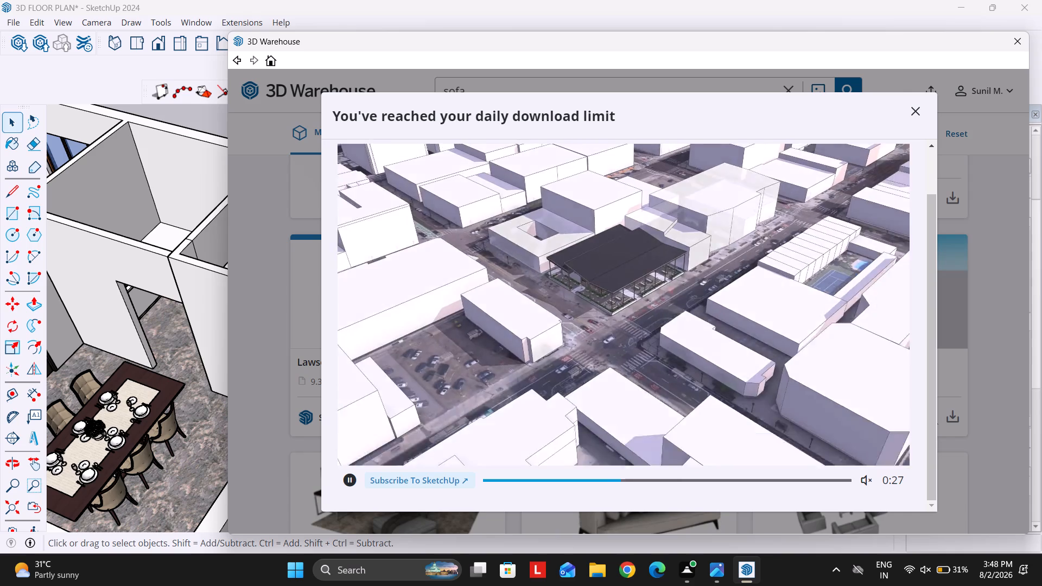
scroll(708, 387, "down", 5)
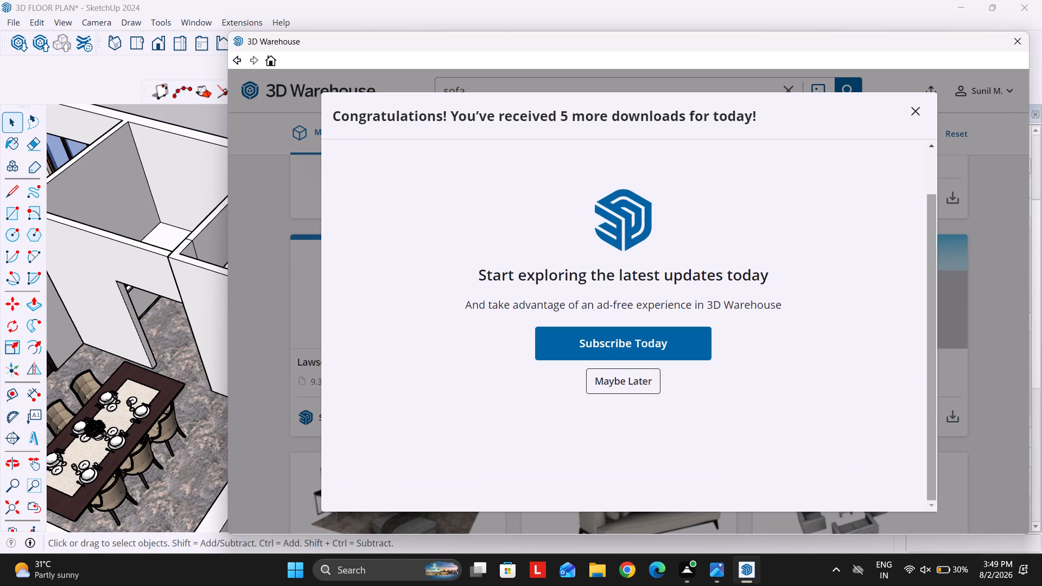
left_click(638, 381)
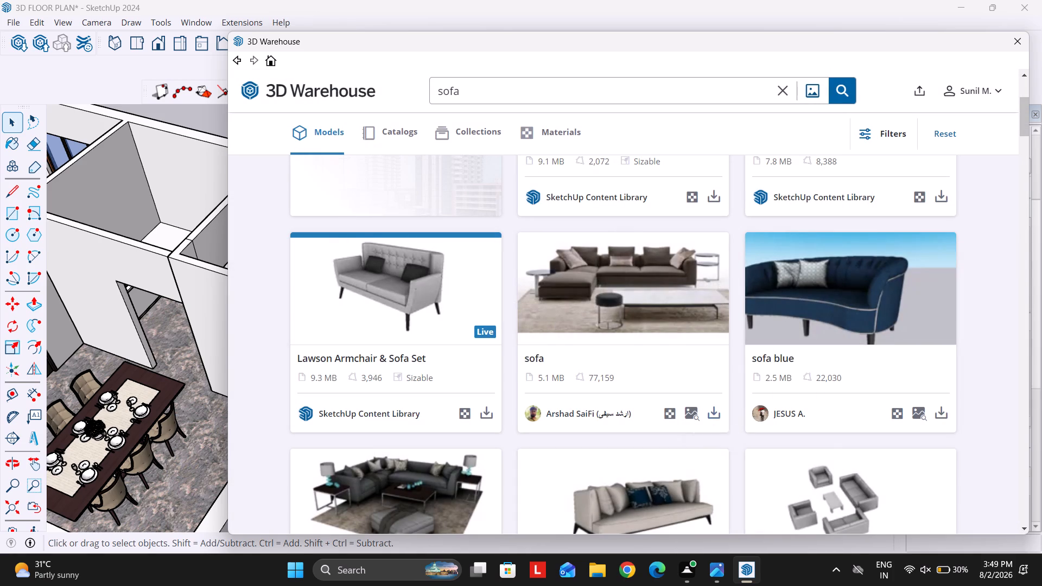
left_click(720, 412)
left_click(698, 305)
Load the "Sofás sofas" set directly into the model and place it outside the house, beyond the south wall.
scroll(608, 396, "down", 2)
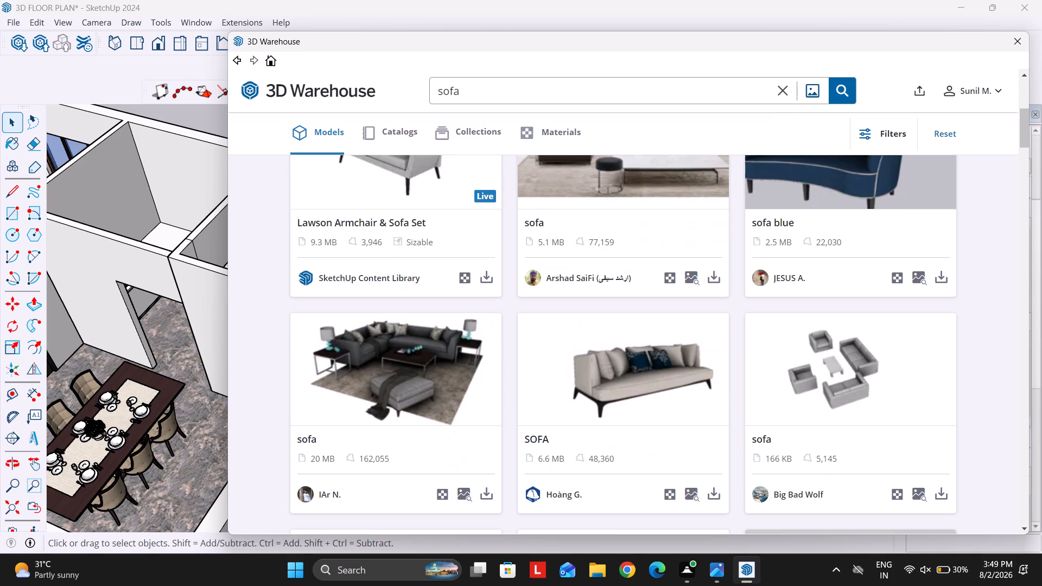
scroll(633, 311, "down", 4)
scroll(775, 352, "down", 3)
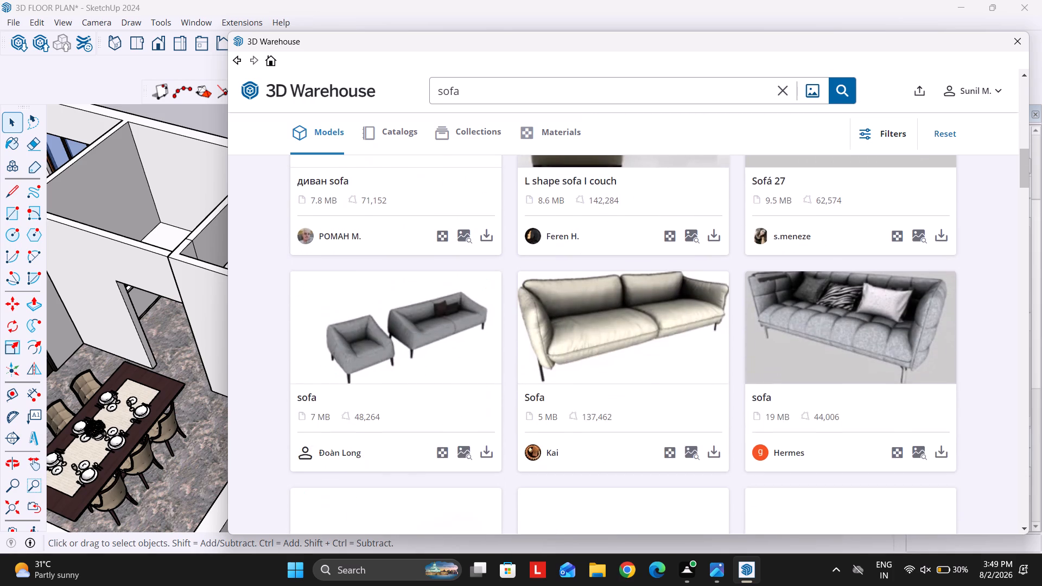
scroll(702, 392, "down", 3)
left_click(714, 468)
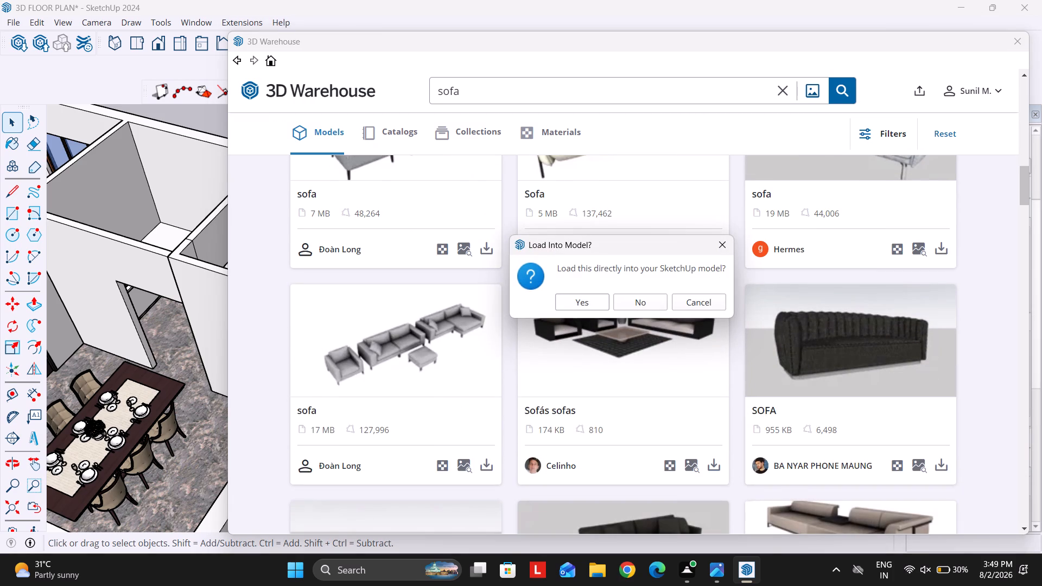
left_click(582, 308)
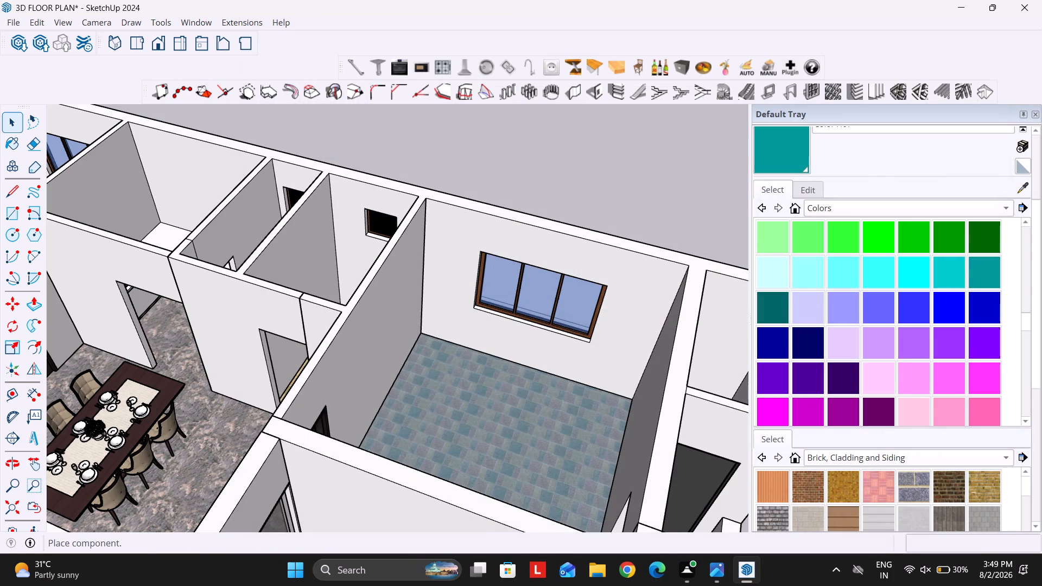
scroll(490, 422, "down", 11)
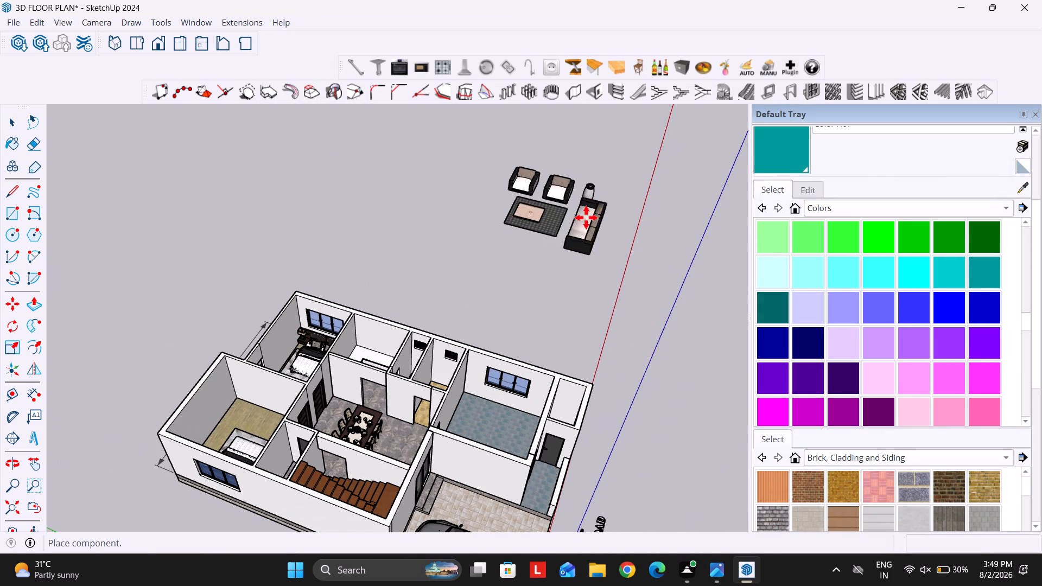
left_click(567, 294)
Uniformly scale the placed sofa set down to a little over half its size from a corner grip.
scroll(589, 219, "up", 5)
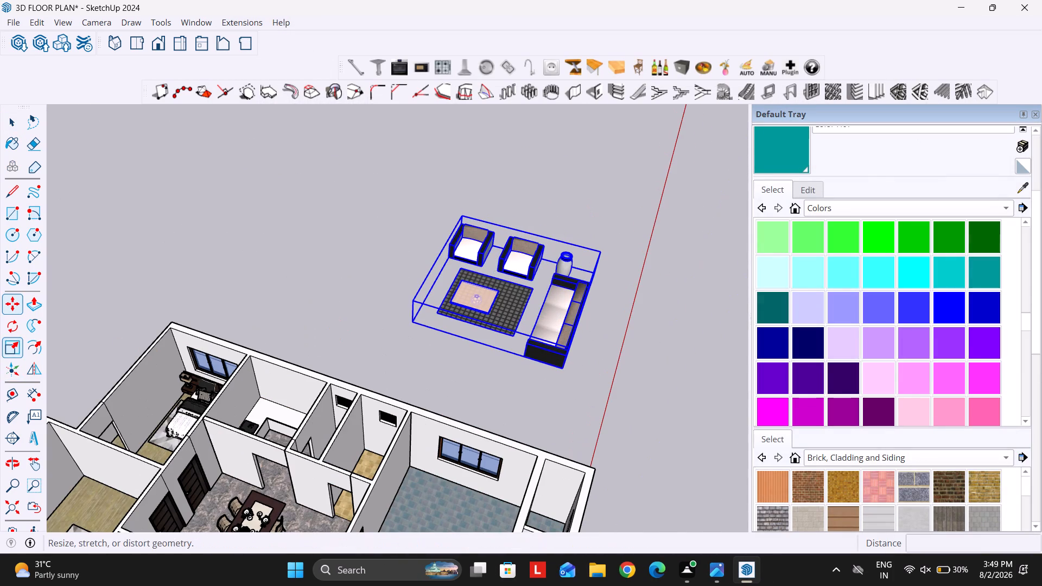
left_click(11, 348)
scroll(629, 213, "up", 2)
left_click(364, 316)
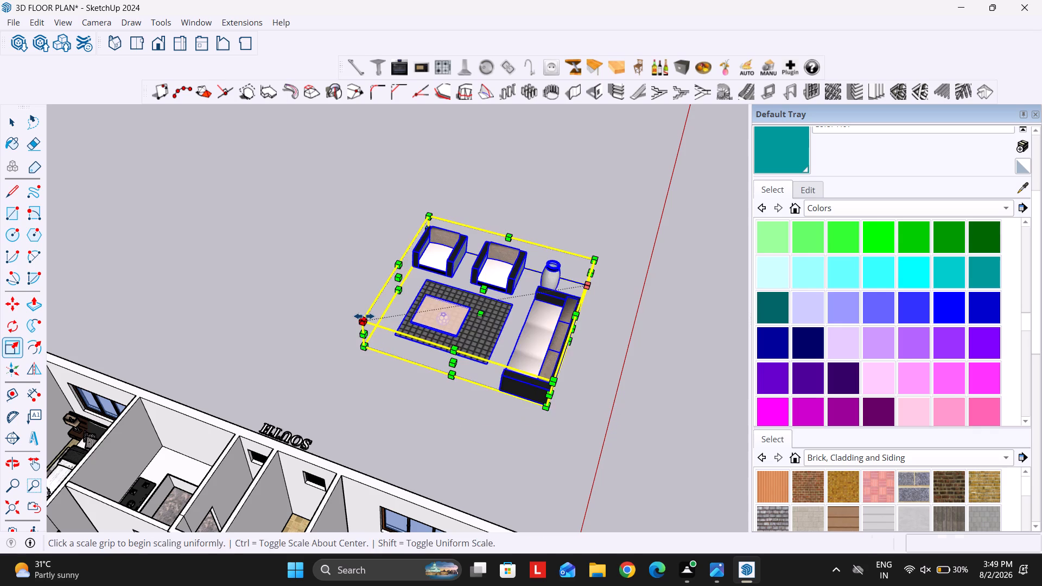
left_click(464, 311)
Move the sofa set by its vase-side bottom corner about 38' 2 1/2" into the drawing room's corner beside the window wall.
left_click(9, 306)
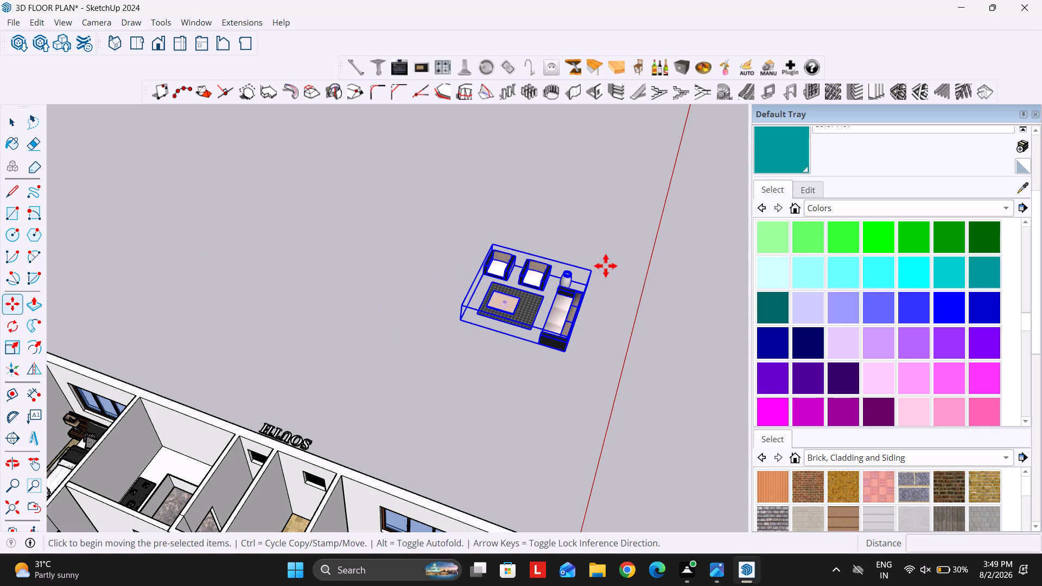
middle_click_drag(586, 295, 173, 161)
right_click_drag(401, 237, 173, 161)
scroll(368, 228, "down", 3)
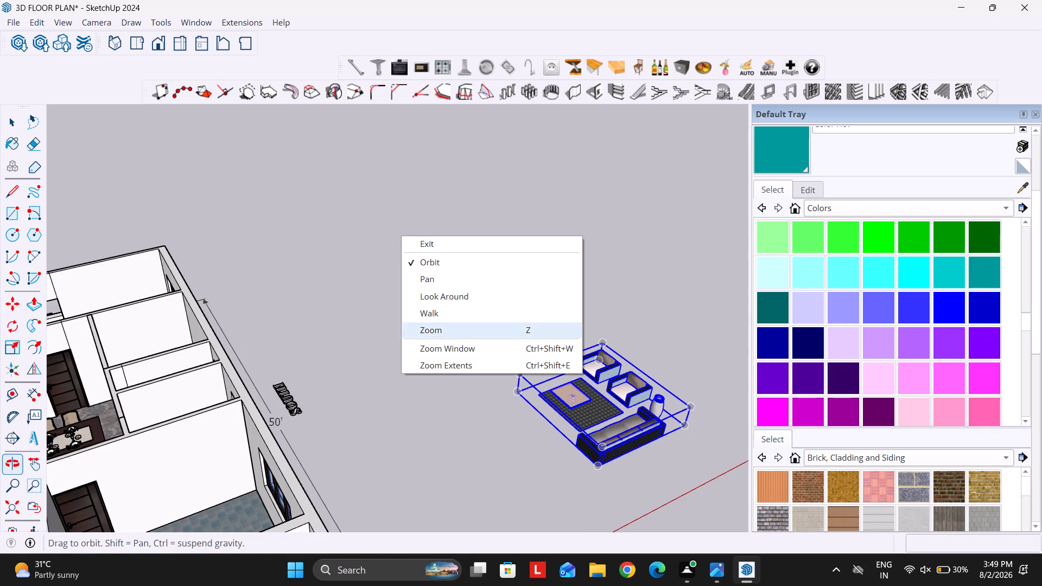
left_click(695, 367)
left_click(670, 331)
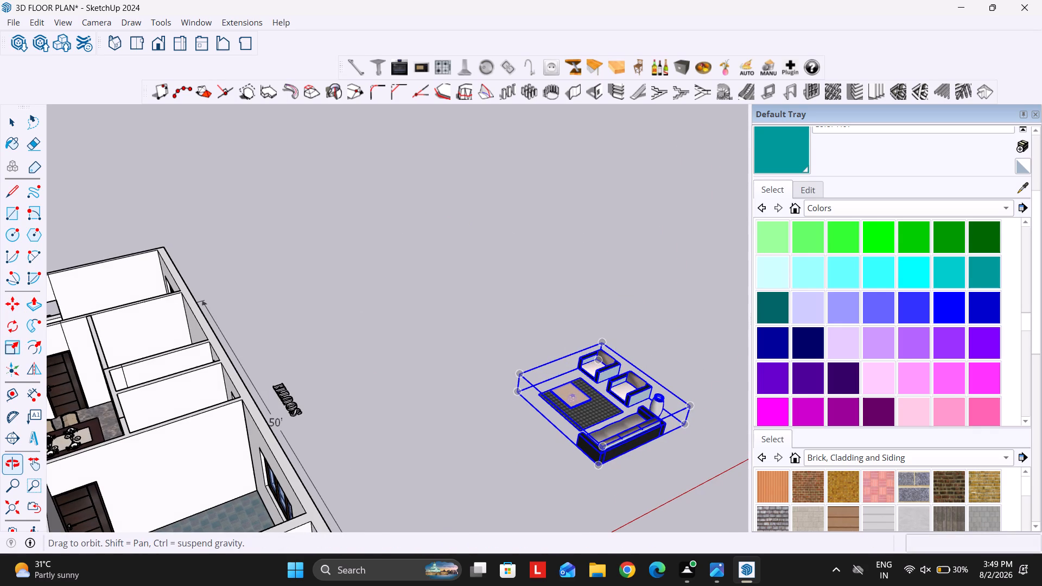
left_click(14, 297)
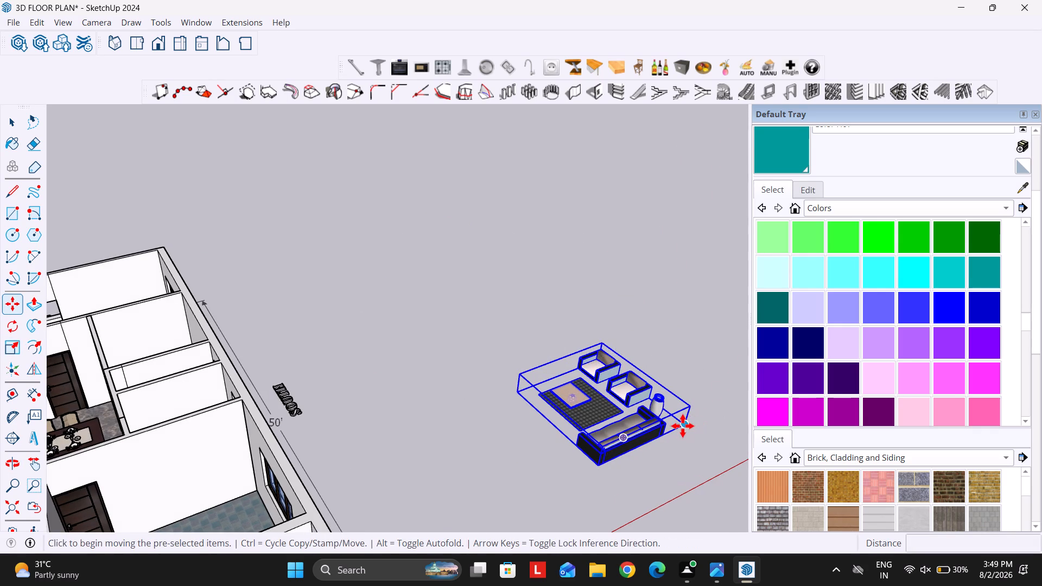
left_click(683, 426)
scroll(659, 323, "down", 14)
middle_click_drag(478, 378, 639, 505)
scroll(433, 228, "up", 11)
scroll(599, 496, "up", 4)
left_click(648, 435)
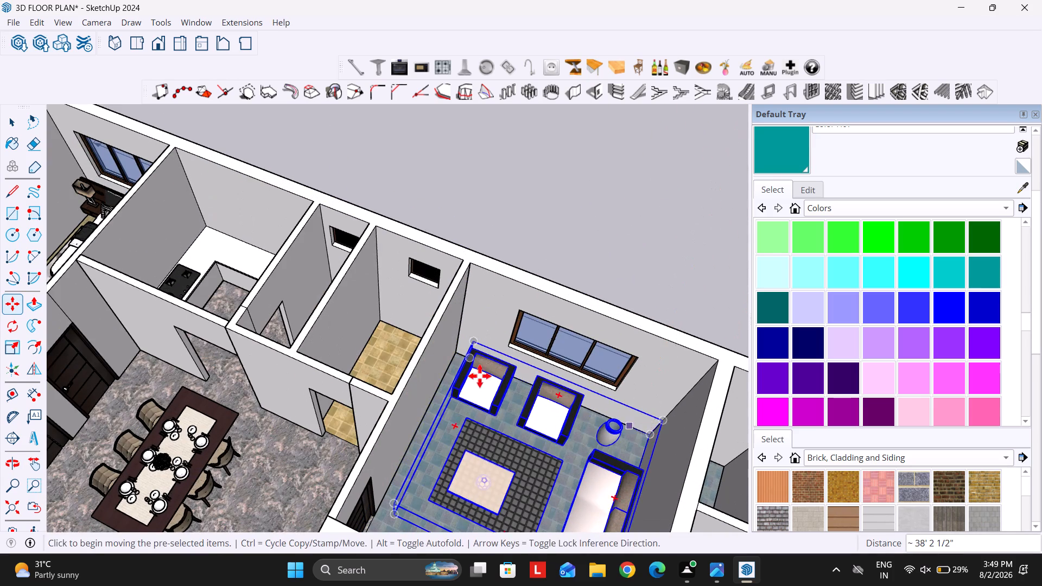
Open the sofa set component in the drawing room for editing.
scroll(442, 330, "down", 5)
middle_click_drag(450, 406, 952, 432)
middle_click_drag(448, 286, 463, 320)
scroll(448, 149, "up", 5)
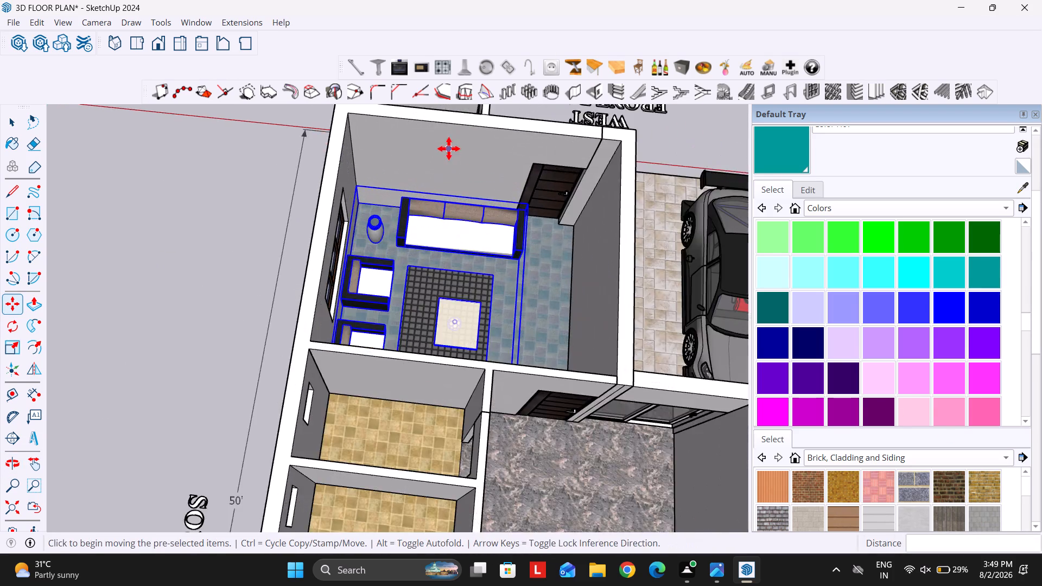
scroll(449, 149, "up", 4)
middle_click_drag(503, 253, 373, 240)
middle_click_drag(576, 315, 452, 277)
scroll(454, 277, "up", 1)
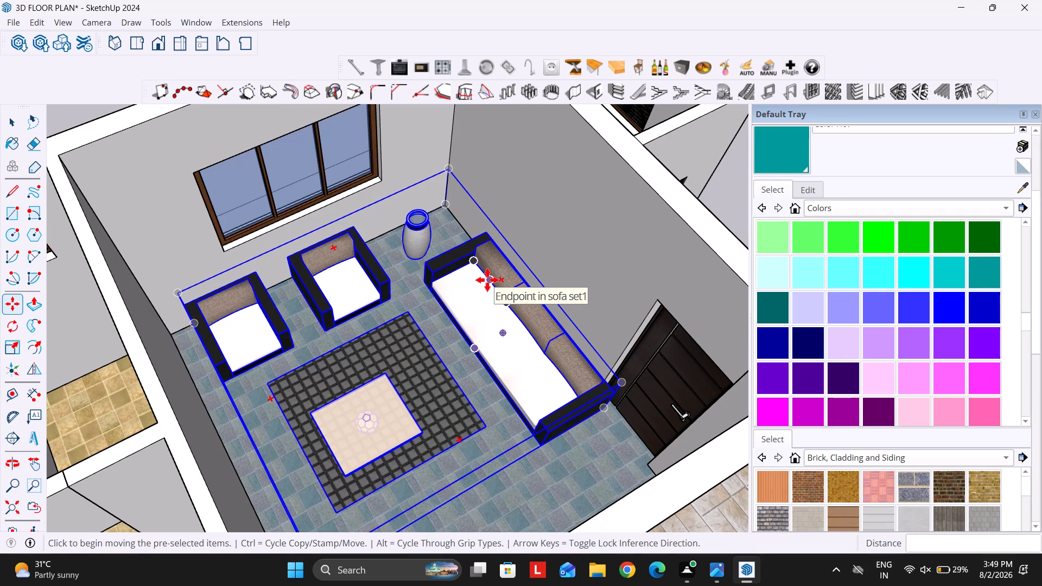
key("space")
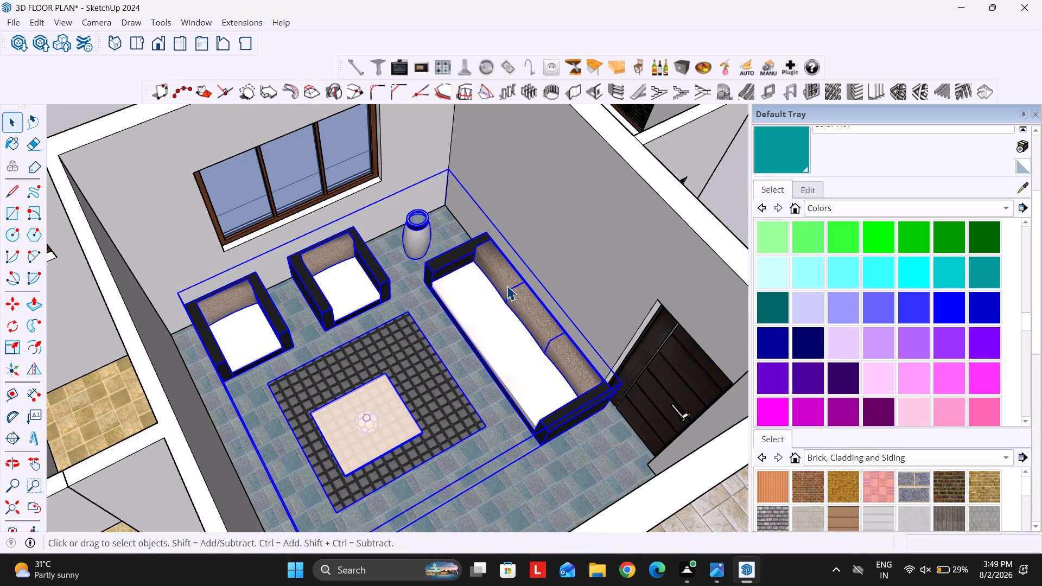
scroll(507, 285, "up", 4)
double_click(507, 285)
Move the vase about 1' 9 9/16" along the green axis toward the wall behind the long sofa.
middle_click_drag(455, 285, 1026, 309)
scroll(386, 309, "down", 2)
middle_click_drag(528, 310, 418, 313)
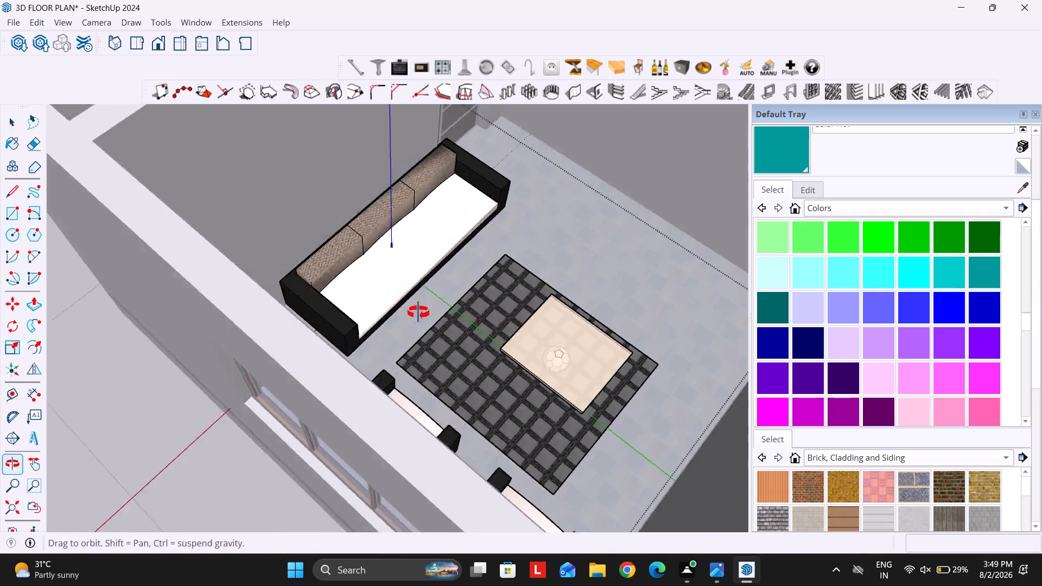
middle_click_drag(418, 313, 104, 319)
scroll(344, 231, "up", 4)
left_click(333, 262)
scroll(333, 262, "up", 3)
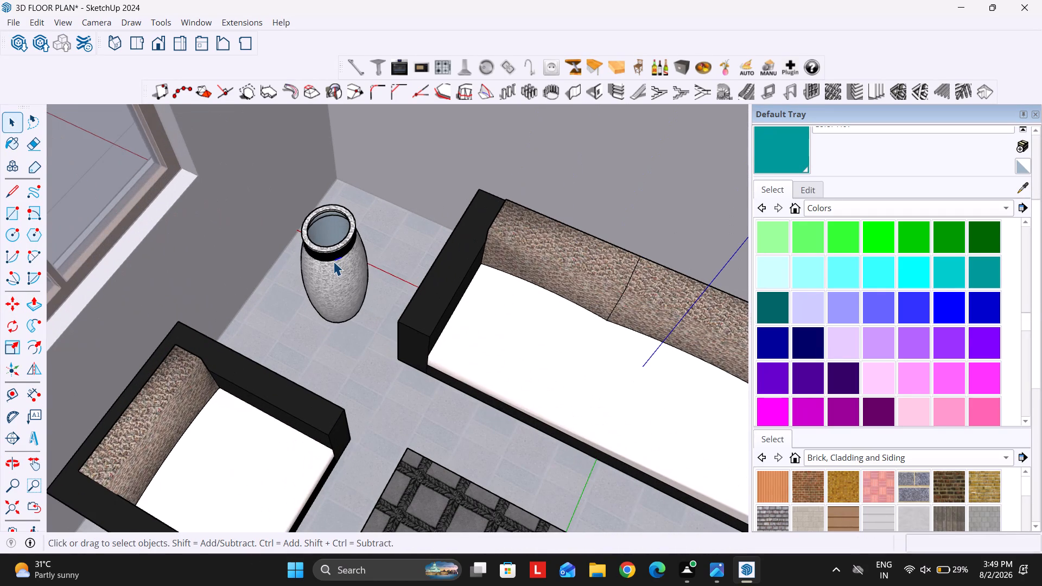
left_click(333, 261)
scroll(329, 279, "down", 5)
key("space")
left_click(304, 253)
double_click(333, 269)
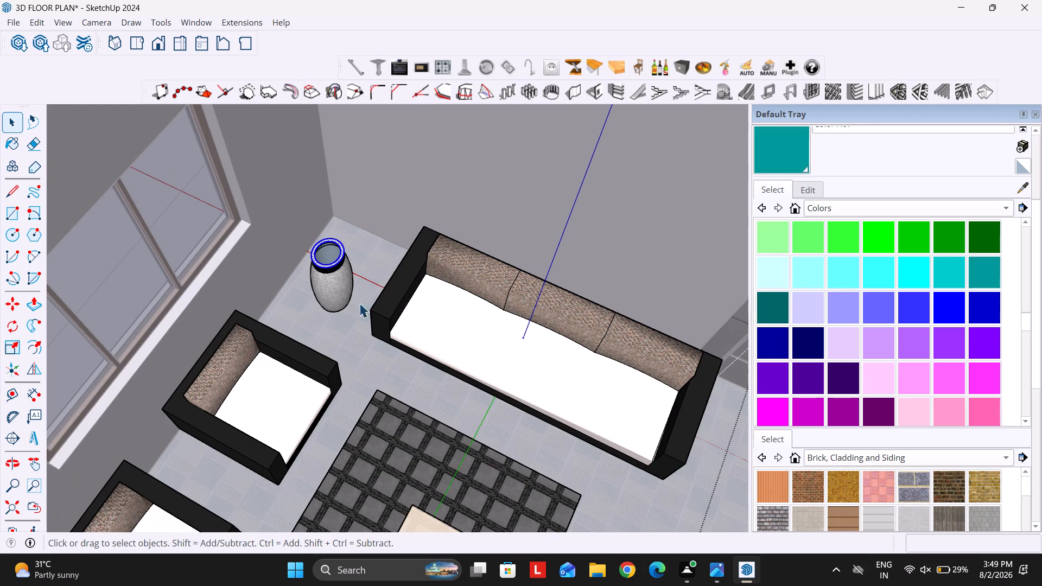
left_click(344, 292)
left_click_drag(255, 176, 377, 337)
middle_click_drag(325, 250, 364, 289)
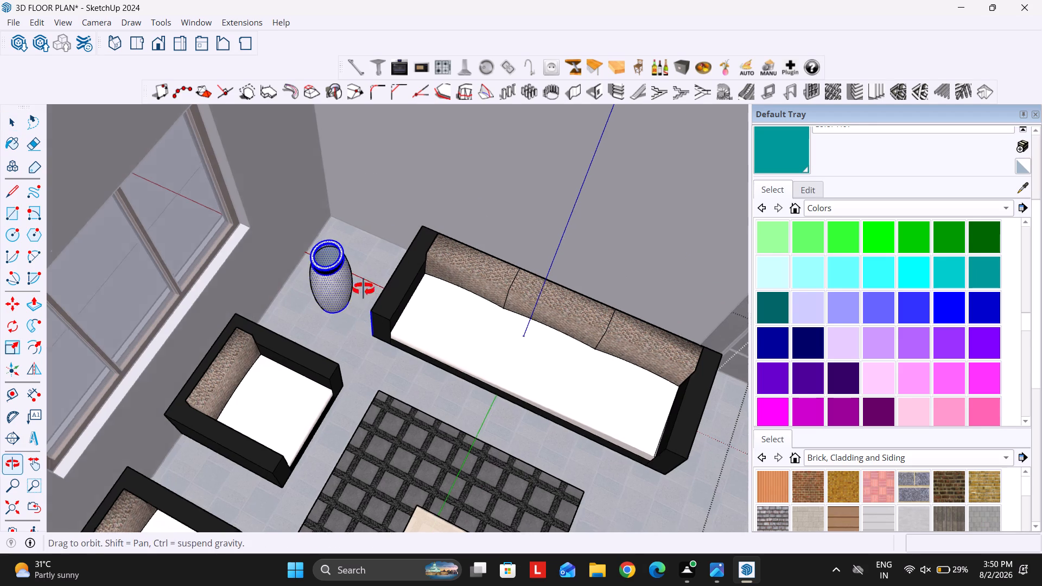
middle_click_drag(364, 289, 370, 309)
left_click_drag(268, 216, 359, 332)
scroll(331, 270, "up", 2)
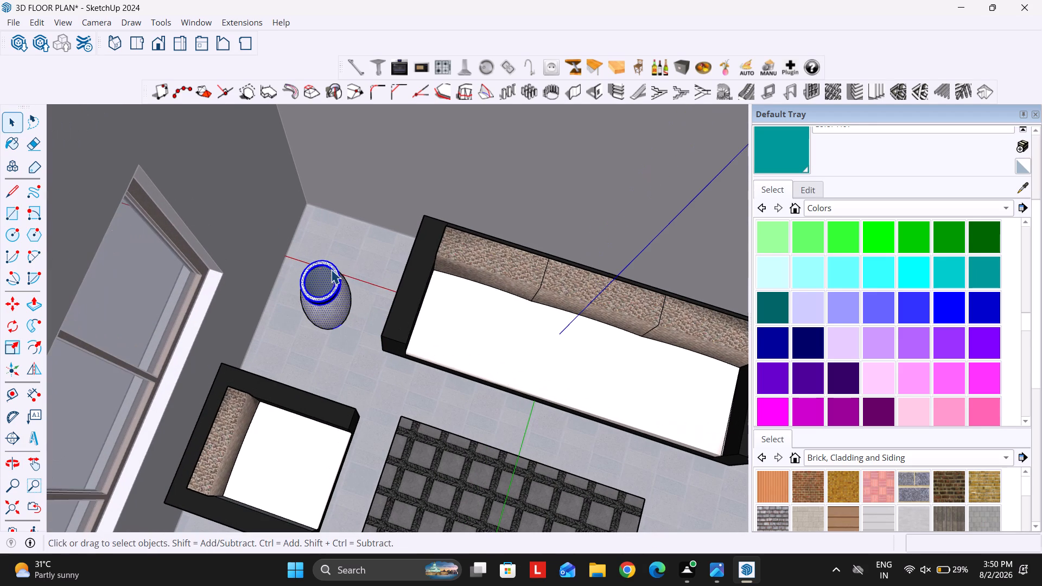
key("m")
left_click(336, 294)
key("Left")
left_click(370, 251)
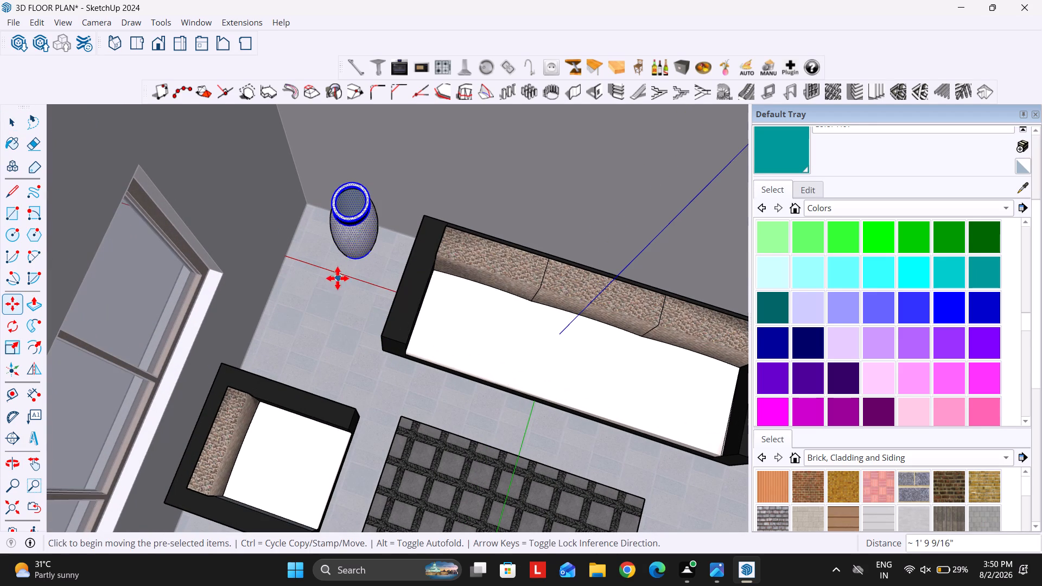
Shift the vase about 7 7/8" along the red axis toward the window wall, nudging it slightly back along the green axis.
left_click(354, 243)
key("Right")
left_click(321, 245)
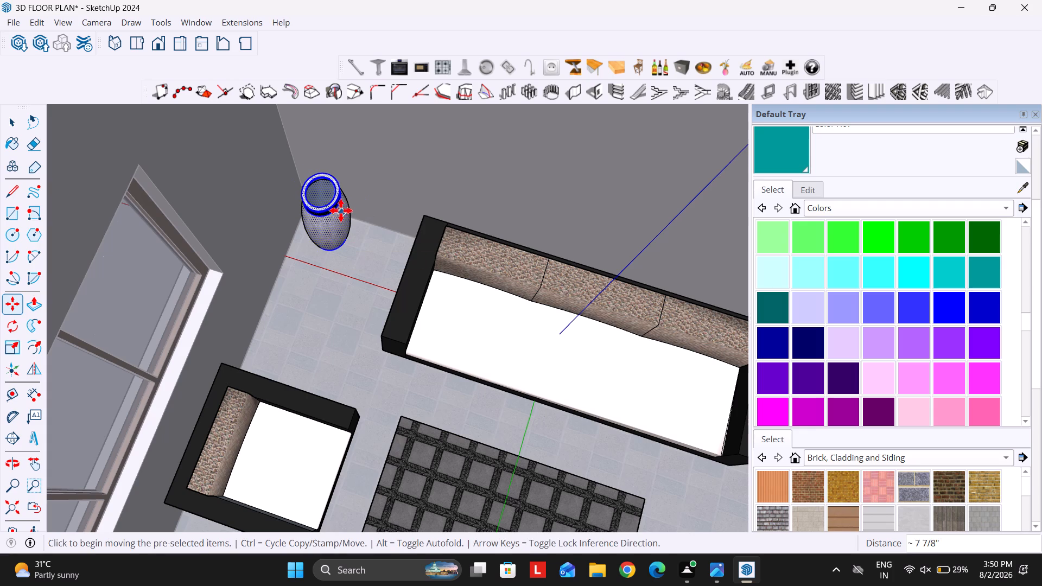
left_click(341, 210)
key("Left")
left_click(327, 231)
key("space")
Move the long three-seat sofa 1' along the red axis toward the vase and window wall.
scroll(289, 256, "down", 6)
middle_click_drag(317, 270, 360, 270)
left_click(374, 266)
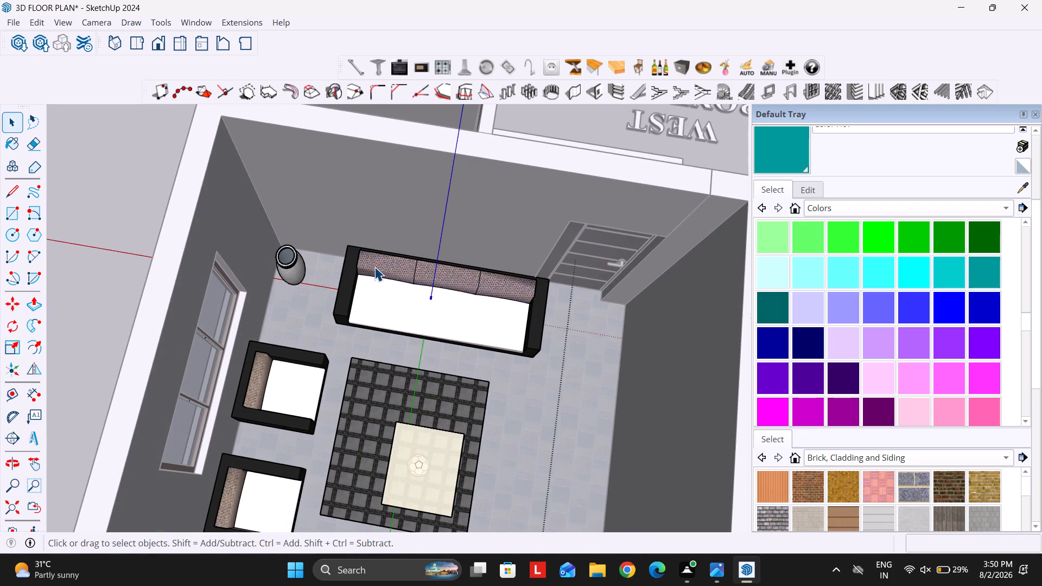
left_click_drag(315, 215, 554, 364)
middle_click_drag(368, 335, 444, 370)
left_click_drag(307, 224, 523, 342)
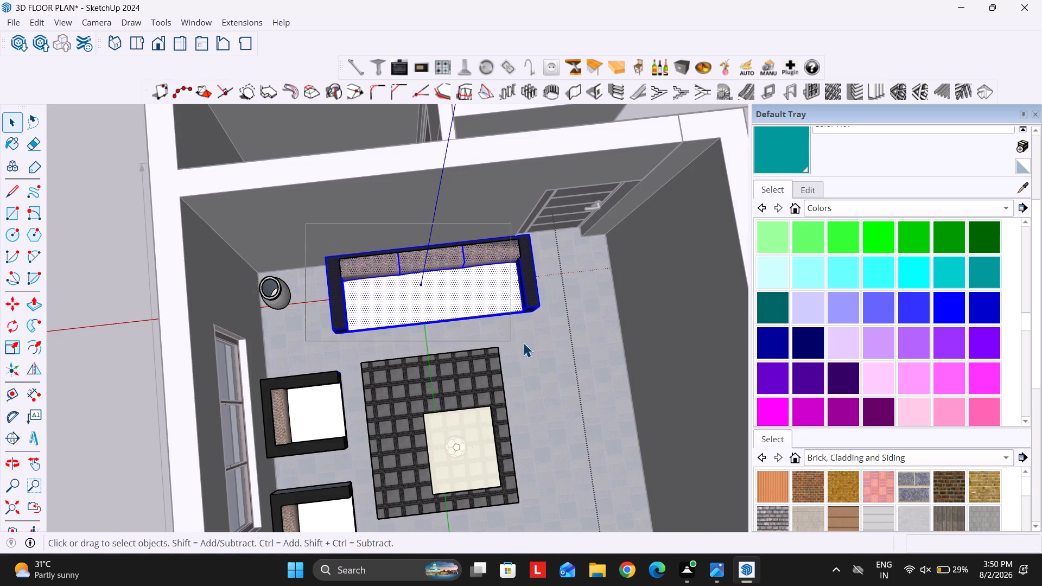
left_click_drag(523, 342, 556, 337)
key("m")
left_click(508, 314)
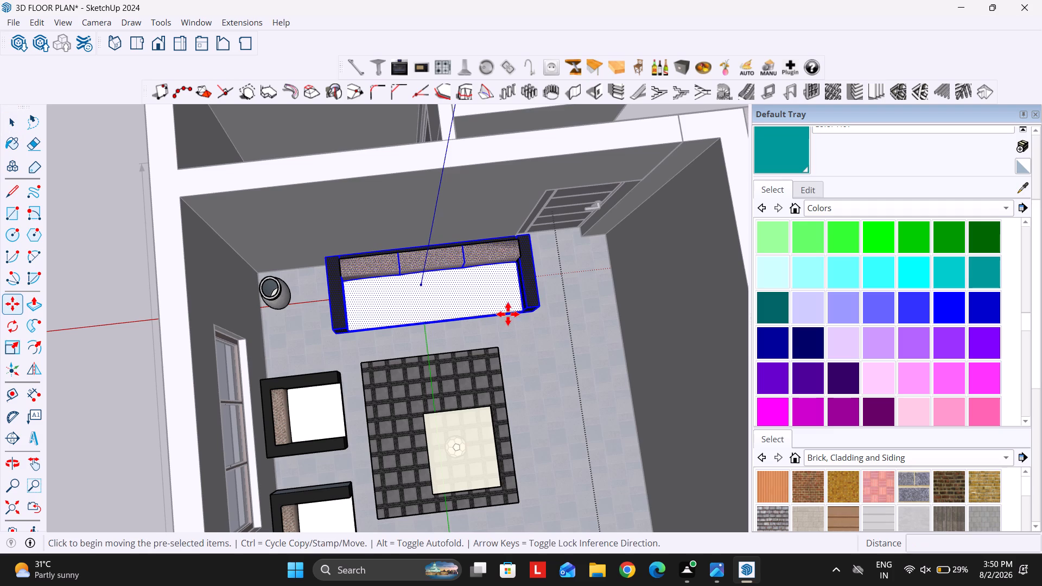
key("Right")
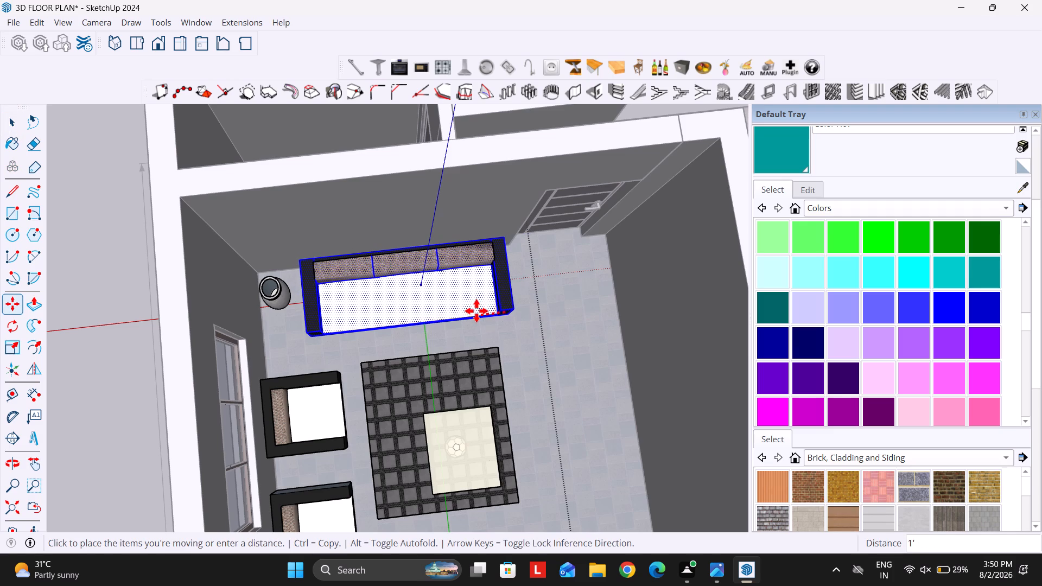
left_click(476, 311)
key("space")
Move the armchair nearest the long sofa about 1' along the green axis toward that sofa.
scroll(507, 217, "down", 4)
middle_click_drag(534, 271, 189, 269)
middle_click_drag(488, 321, 258, 290)
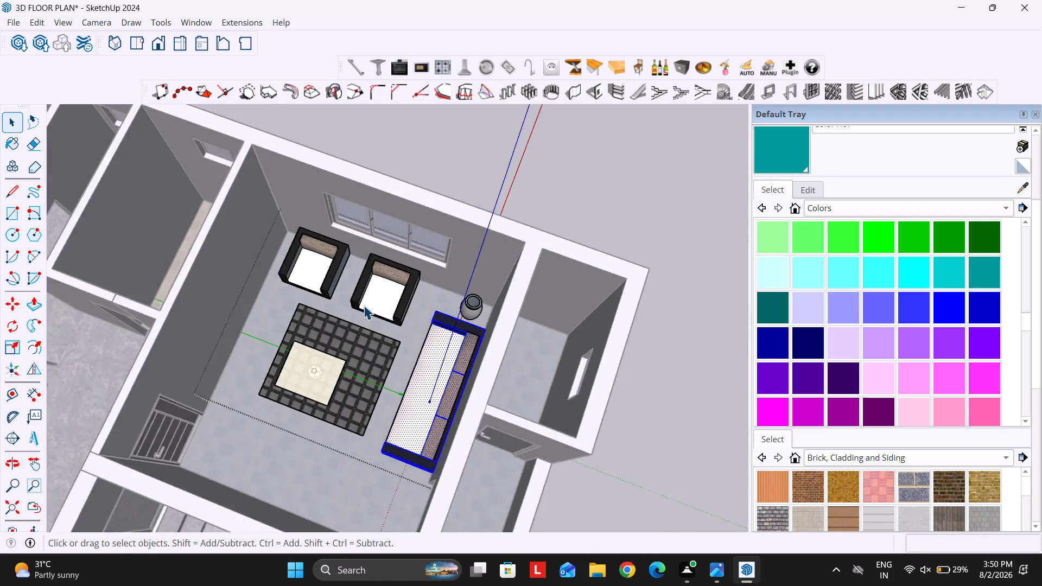
scroll(364, 305, "up", 4)
middle_click_drag(373, 307, 421, 309)
middle_click_drag(361, 289, 389, 290)
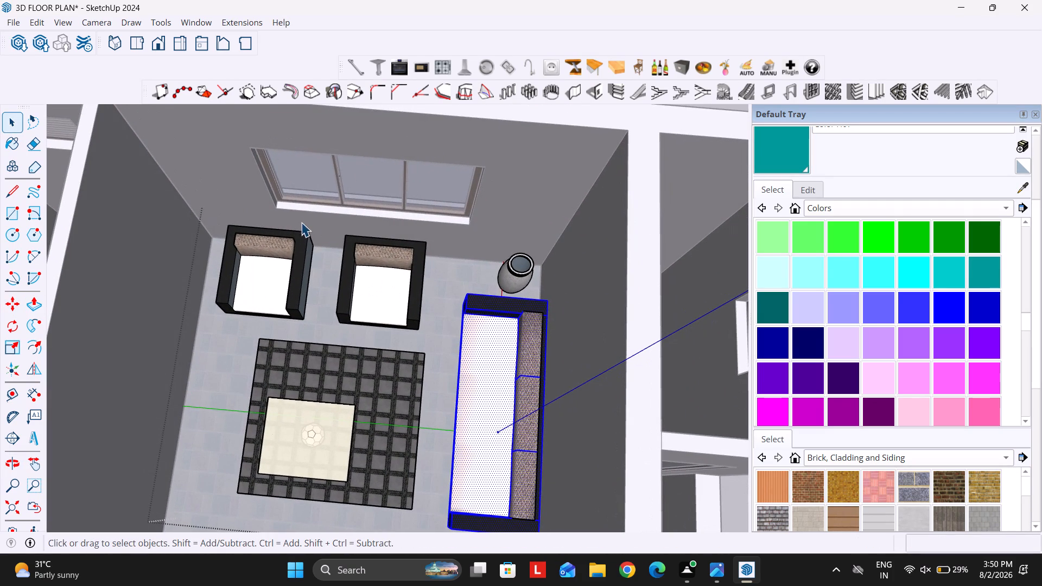
left_click_drag(332, 217, 433, 336)
scroll(319, 307, "up", 4)
key("m")
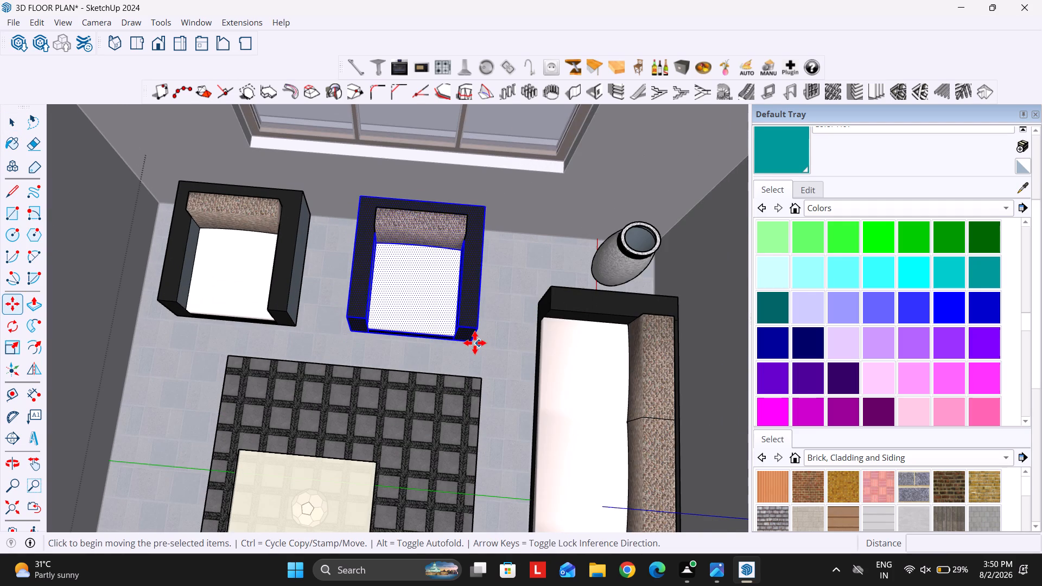
left_click(465, 340)
key("Left")
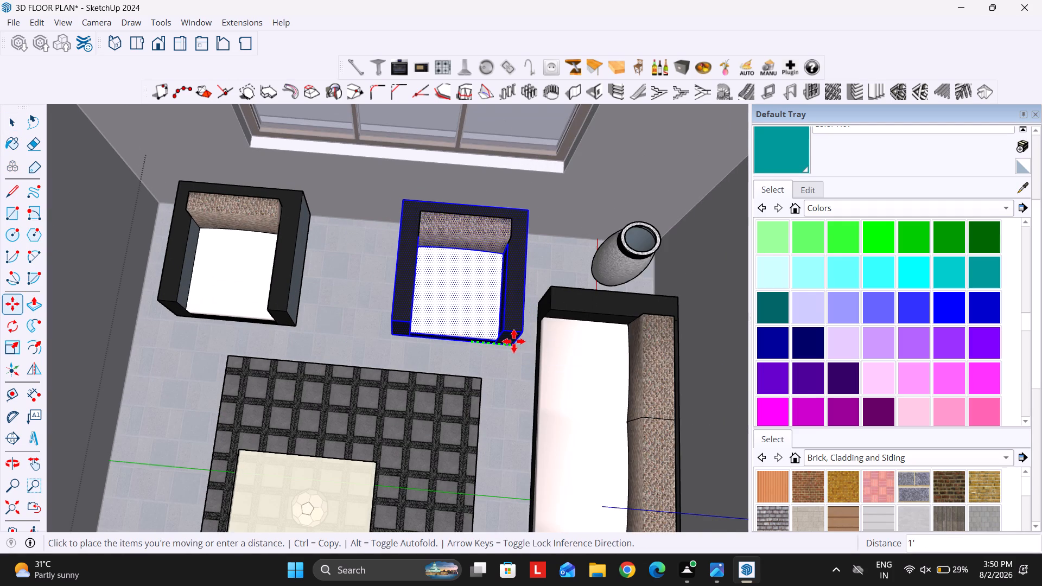
left_click(502, 339)
key("space")
Move the other armchair 1' 7 7/16" along the green axis so it stands close beside the first armchair.
scroll(463, 313, "down", 6)
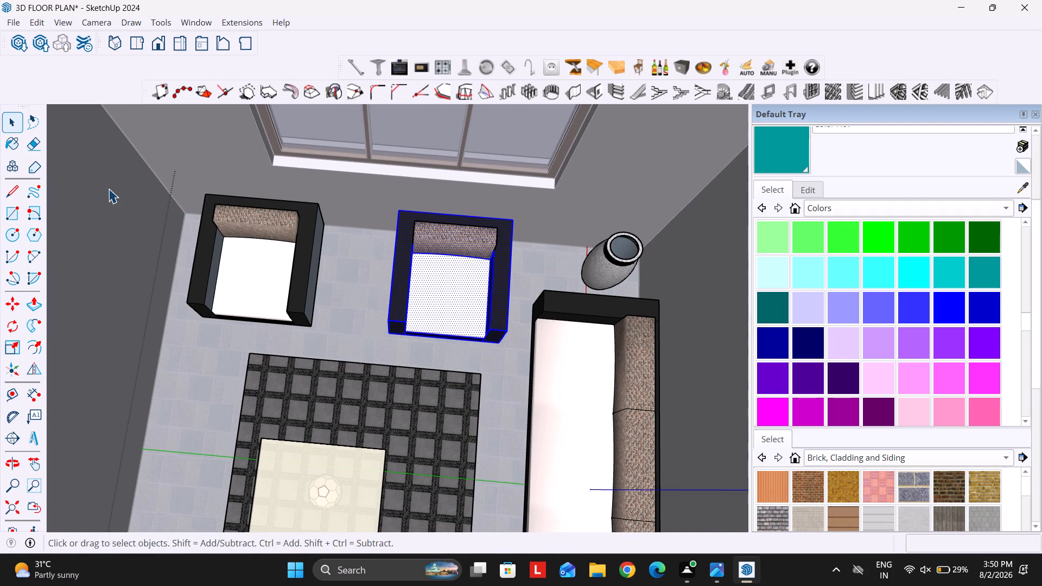
left_click_drag(130, 155, 337, 339)
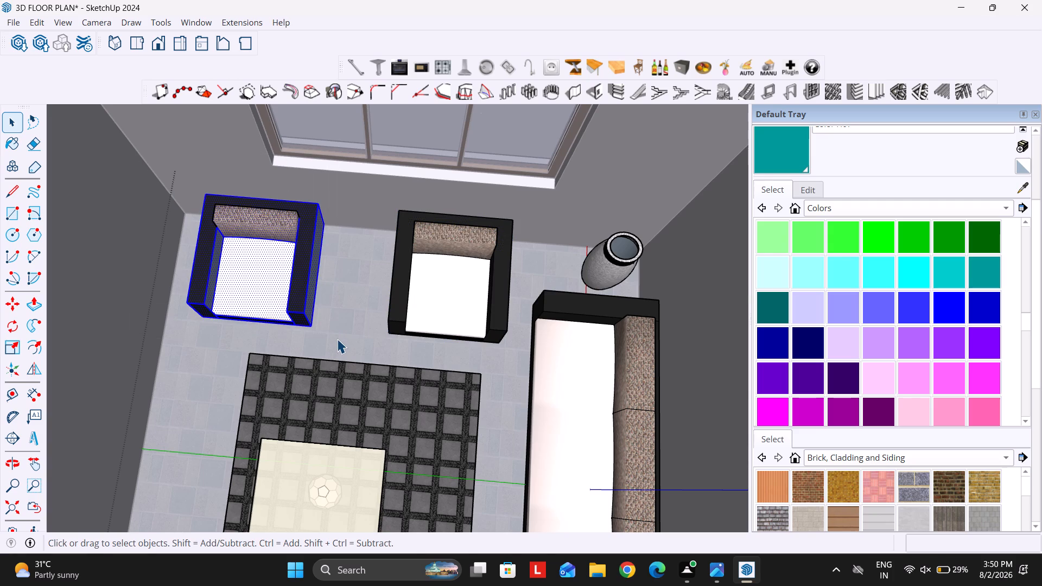
key("m")
scroll(308, 335, "up", 4)
left_click(316, 322)
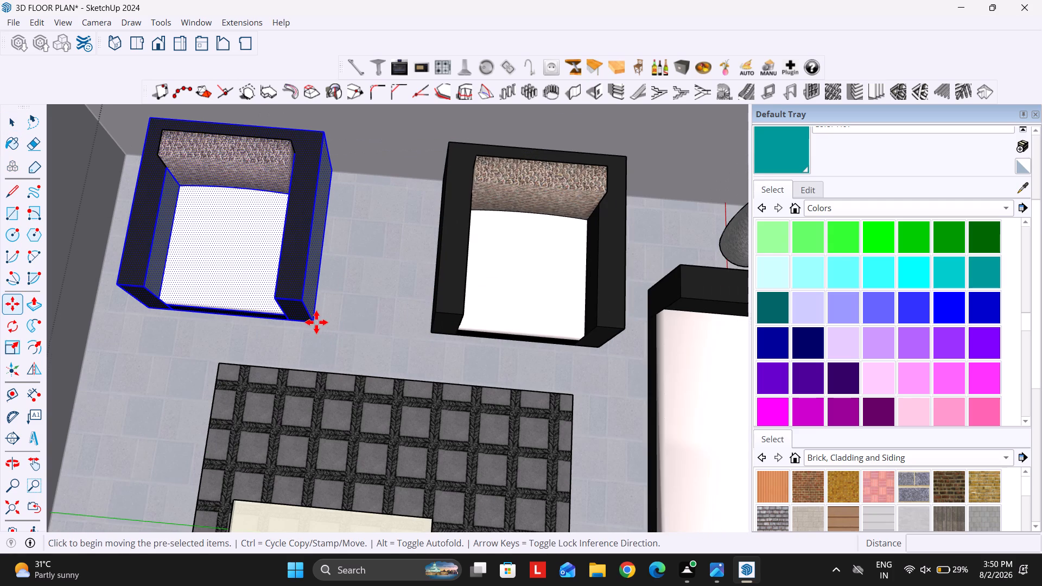
key("Left")
left_click(405, 327)
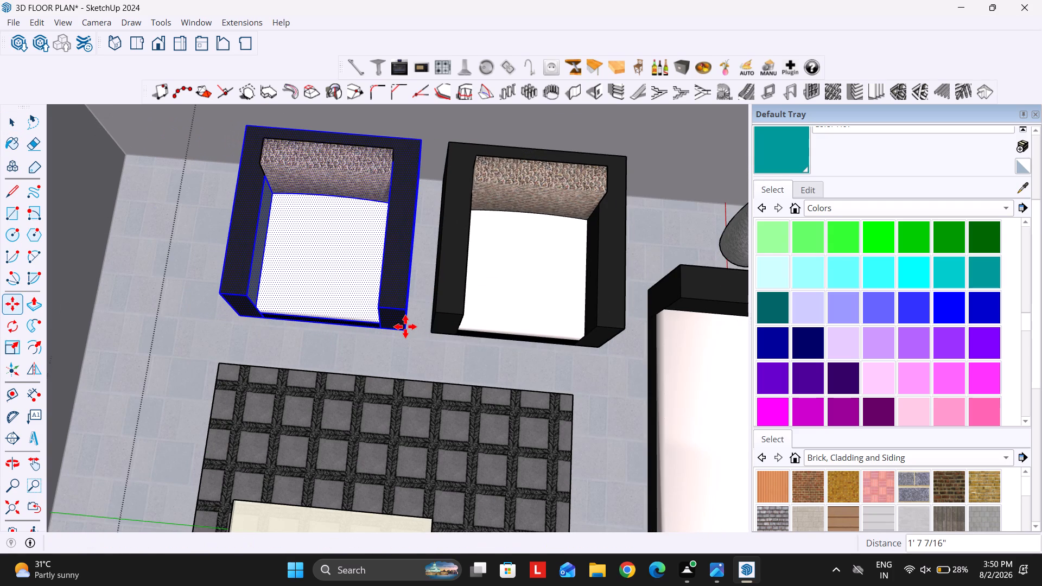
scroll(297, 309, "down", 3)
key("space")
Copy the vase about 10' 4 11/16" along the green axis to the opposite corner of the window wall.
scroll(386, 229, "down", 7)
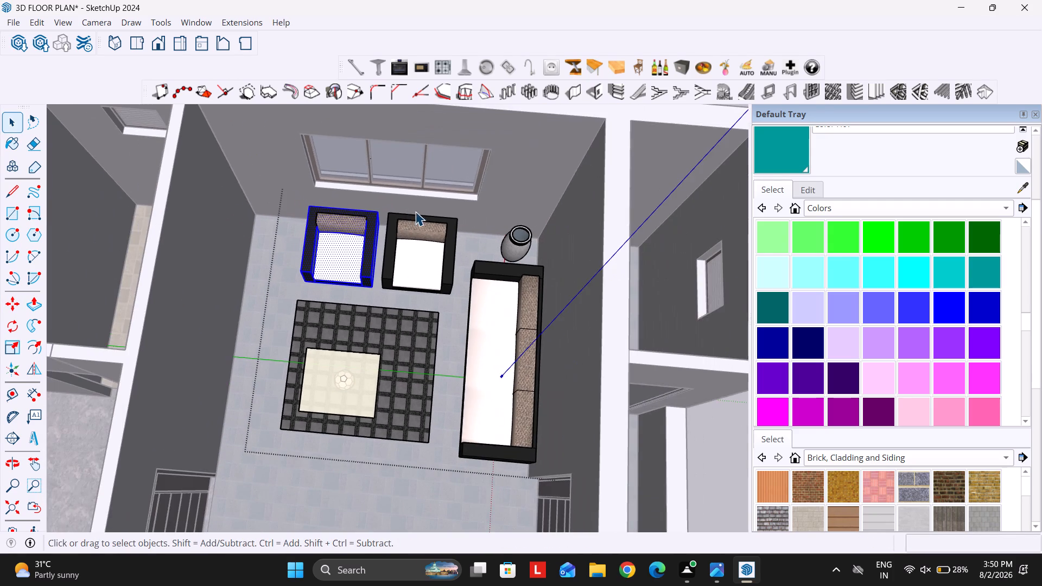
middle_click_drag(427, 243, 426, 285)
scroll(562, 179, "up", 4)
scroll(517, 201, "up", 5)
left_click_drag(450, 220, 516, 285)
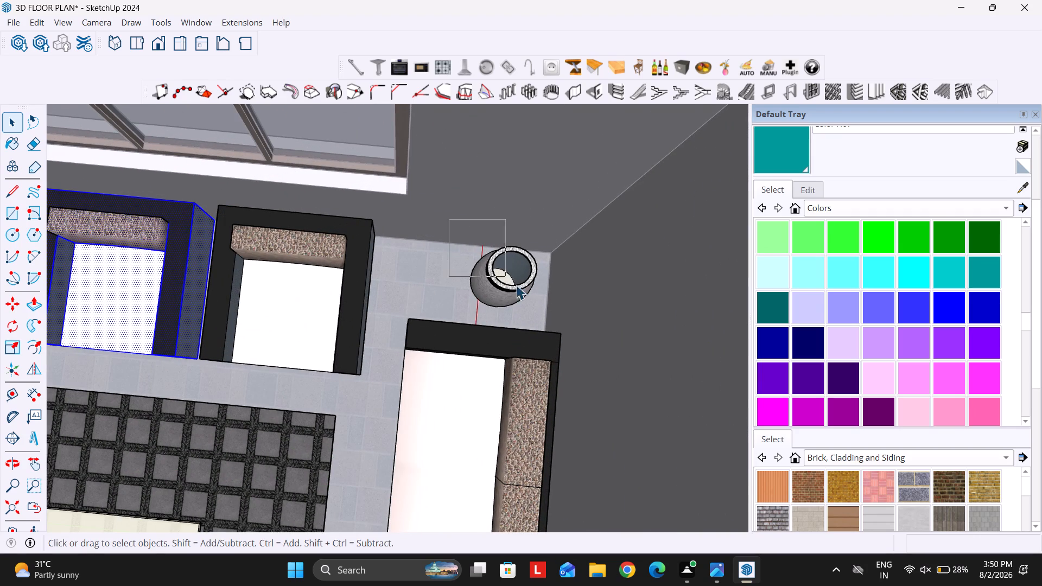
left_click_drag(516, 285, 586, 317)
key("m")
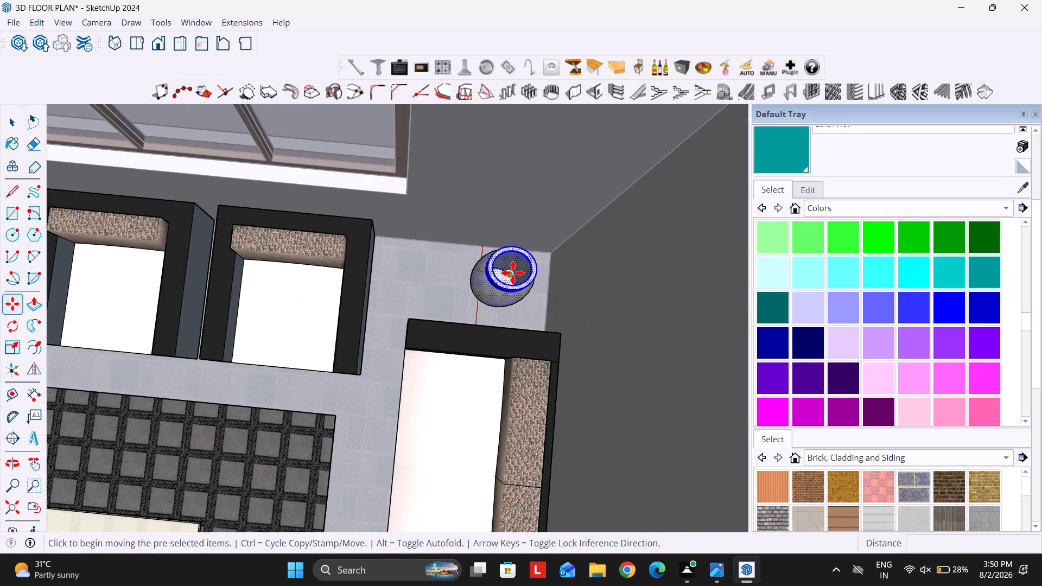
left_click(513, 273)
scroll(540, 296, "down", 4)
key("Left")
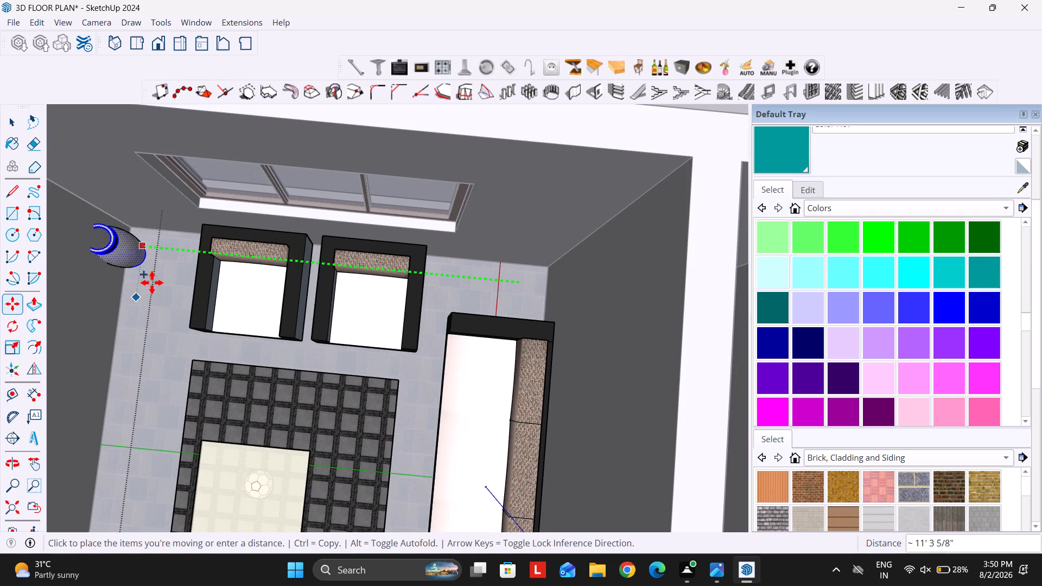
scroll(157, 270, "up", 3)
left_click(180, 234)
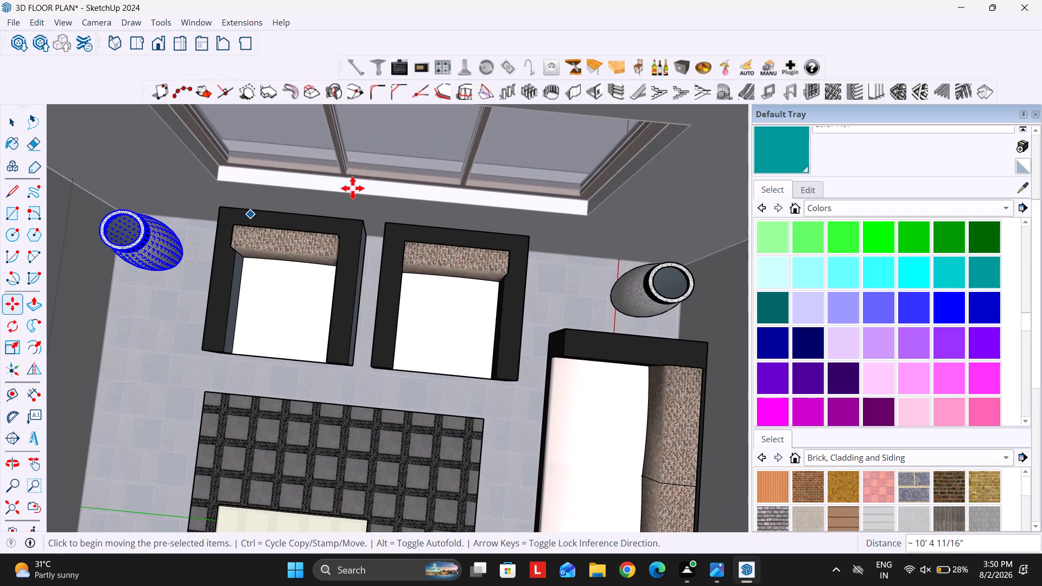
scroll(397, 179, "down", 9)
key("space")
Move the coffee table with its ball ornament about 1' 1" along the green axis toward the long sofa.
scroll(468, 254, "down", 5)
scroll(416, 303, "up", 5)
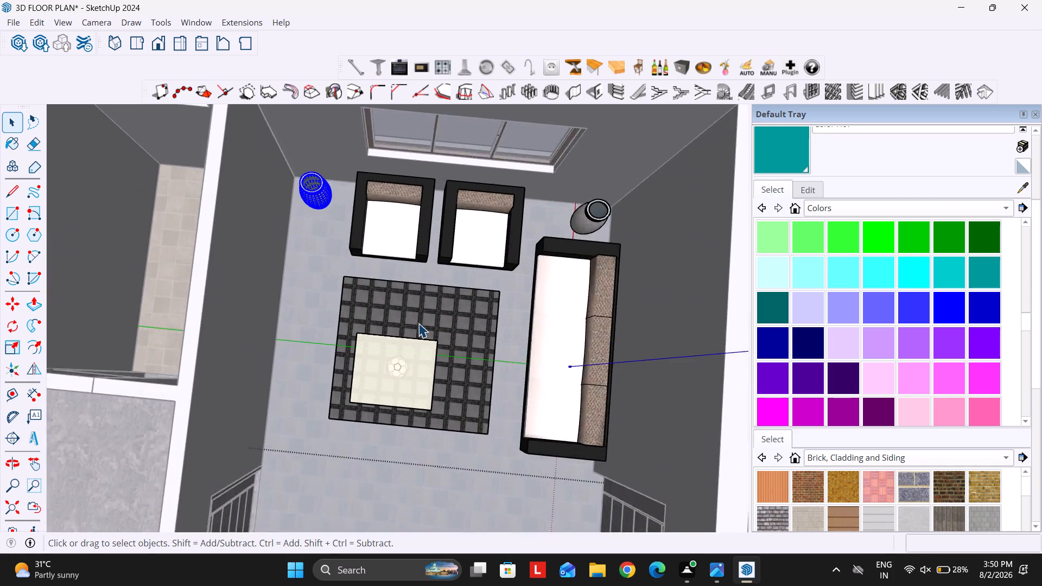
scroll(418, 323, "up", 4)
middle_click_drag(357, 330, 431, 177)
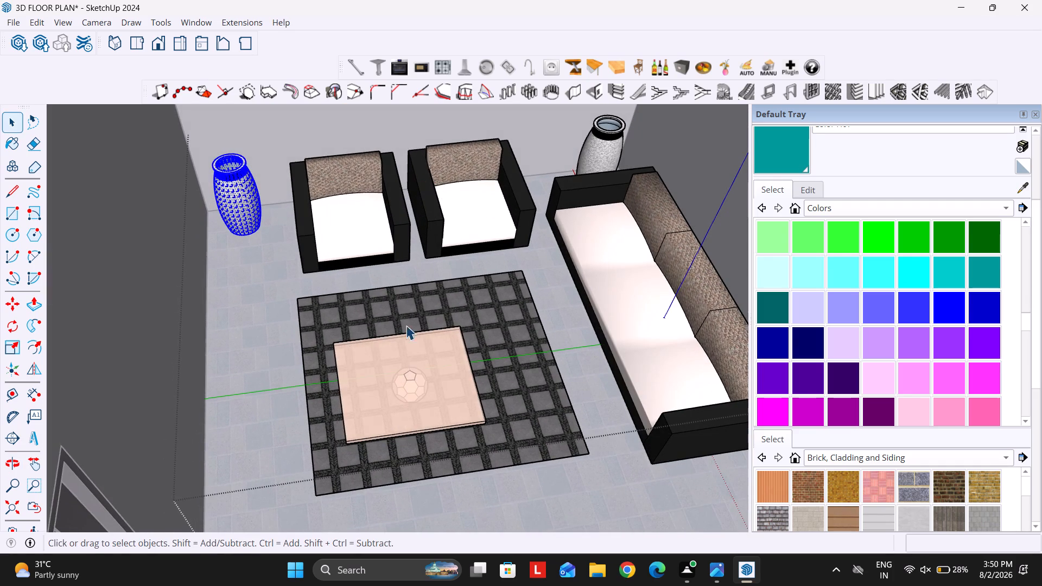
scroll(414, 399, "up", 1)
middle_click_drag(414, 400, 328, 462)
left_click(347, 418)
scroll(327, 328, "down", 4)
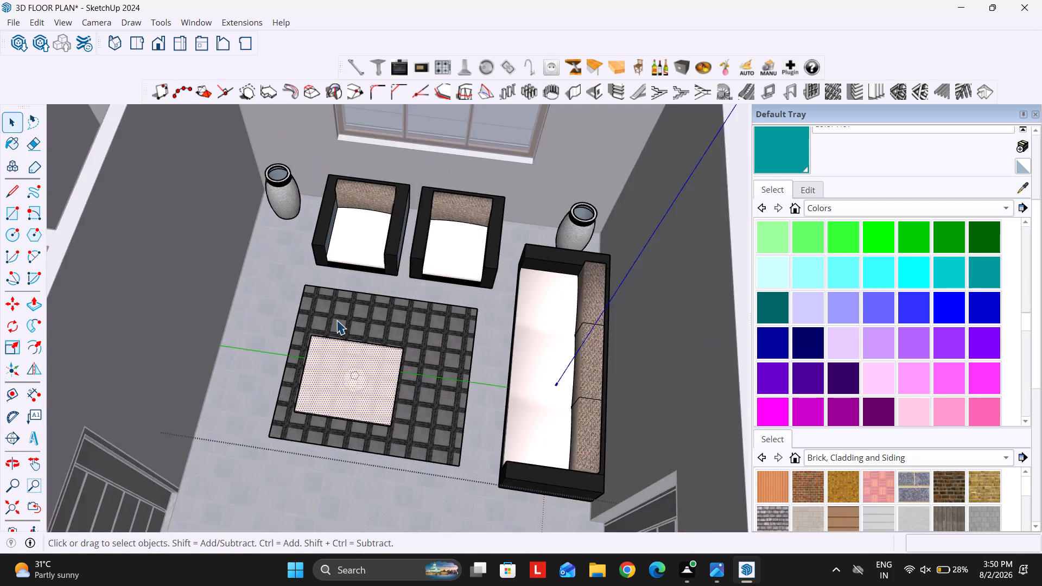
scroll(336, 320, "down", 4)
middle_click_drag(318, 405, 370, 476)
scroll(327, 411, "up", 4)
scroll(308, 310, "up", 2)
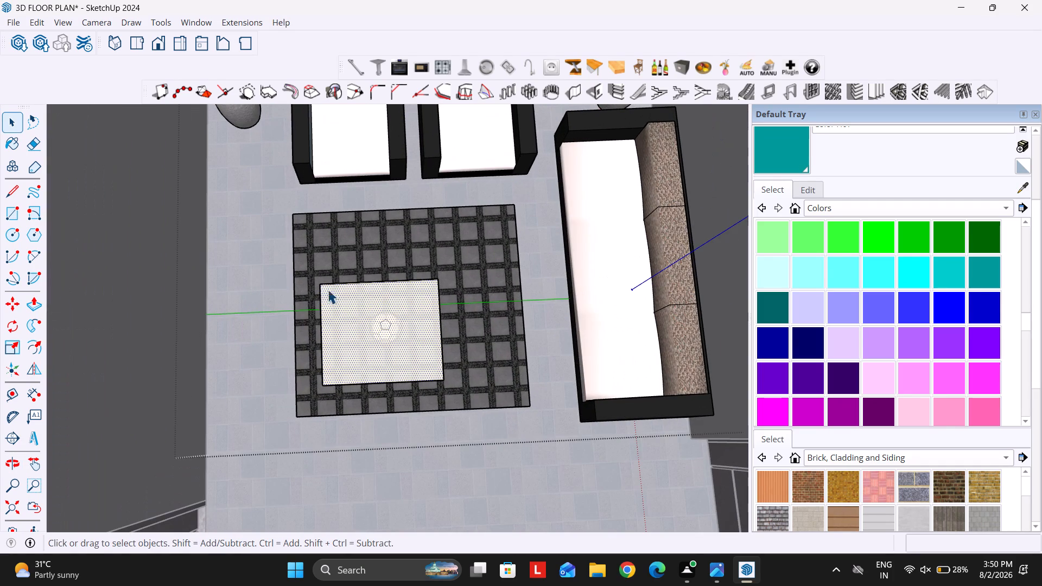
middle_click_drag(371, 310, 368, 322)
middle_click_drag(319, 324, 310, 324)
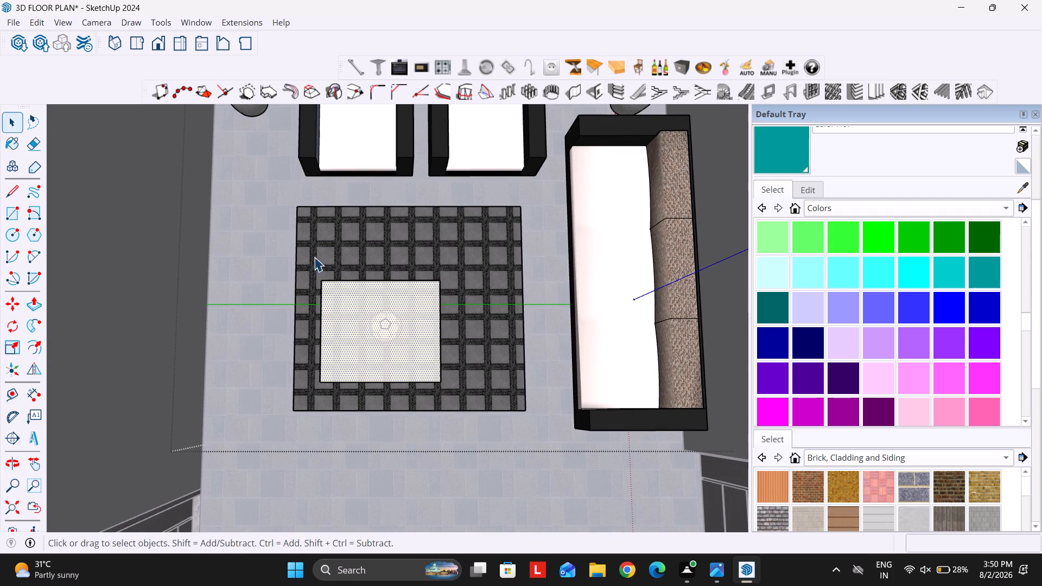
left_click_drag(316, 255, 460, 396)
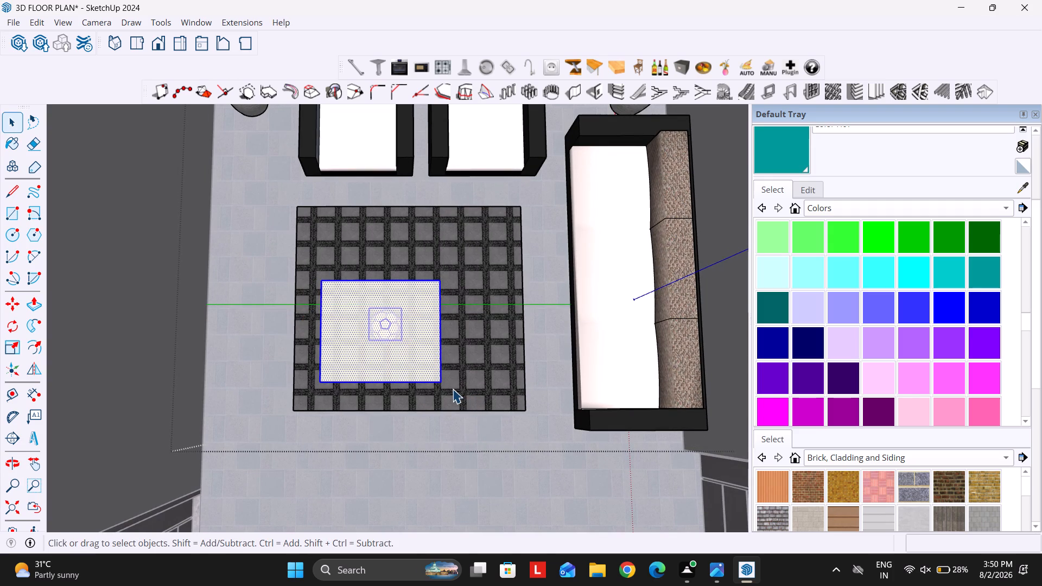
key("m")
left_click(401, 337)
key("Left")
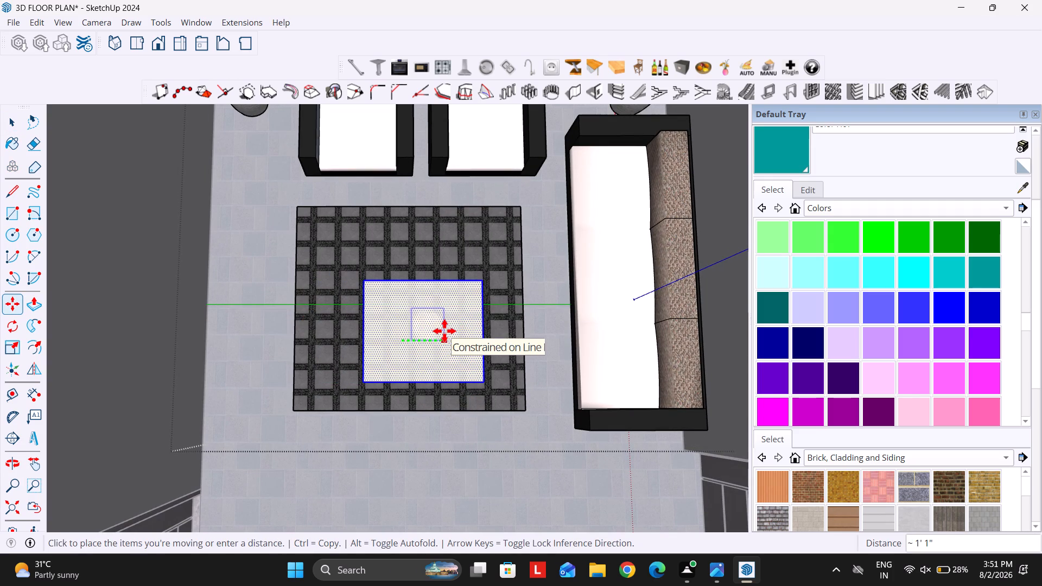
left_click(444, 331)
Move the coffee table and ornament about 1' 2 11/16" along the red axis toward the armchairs.
left_click(435, 342)
key("Right")
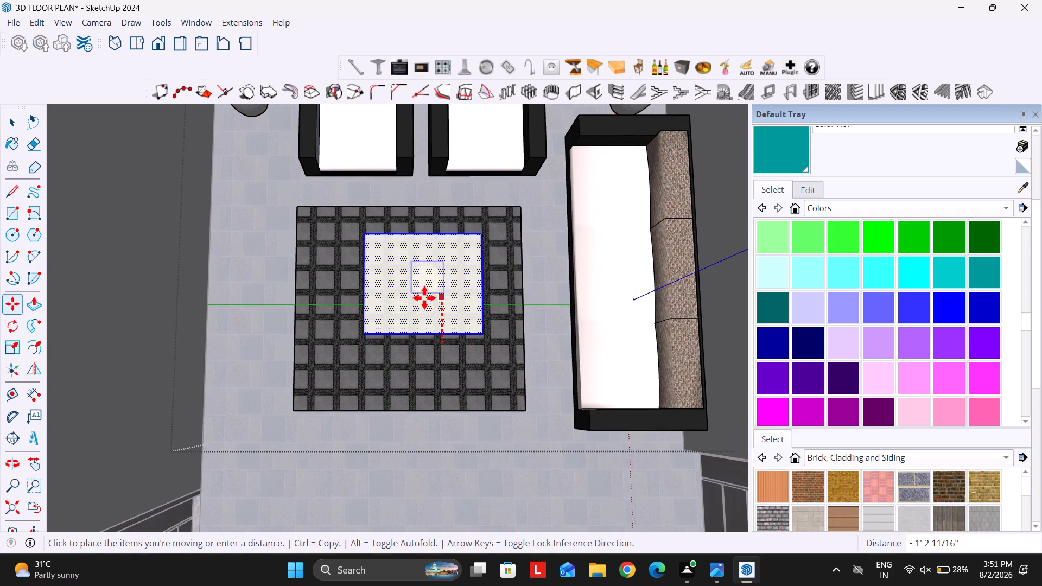
left_click(424, 298)
scroll(479, 311, "down", 4)
key("space")
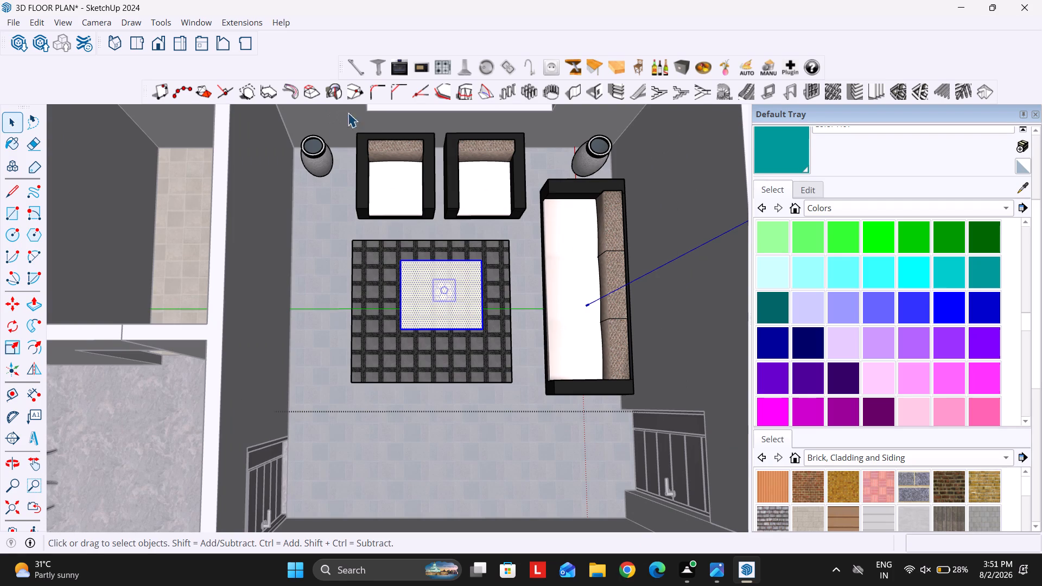
Copy the armchair farther from the long sofa about 10' across the rug to the side opposite the window wall.
left_click_drag(345, 121, 443, 229)
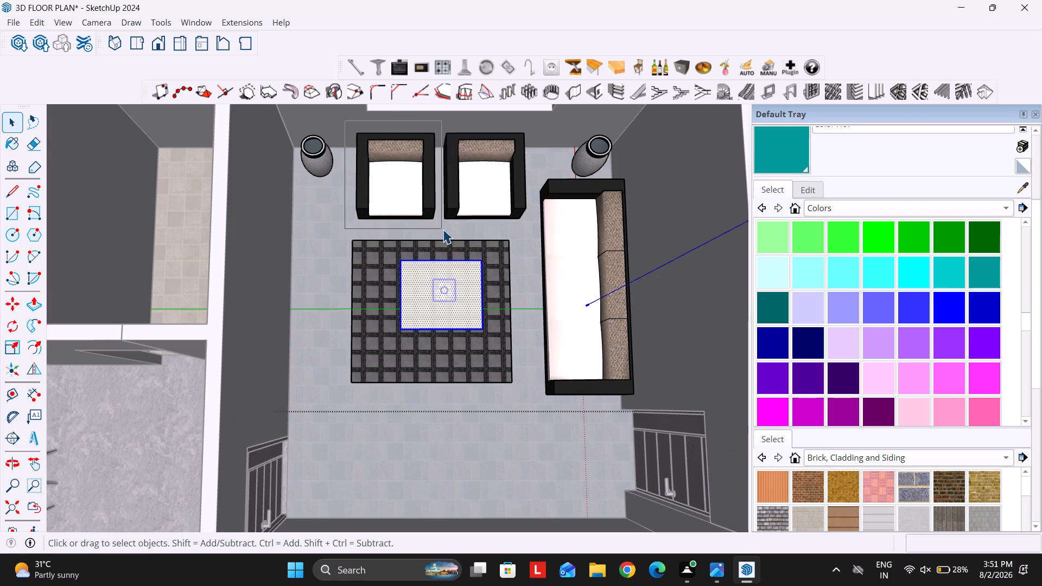
left_click_drag(443, 229, 441, 230)
key("m")
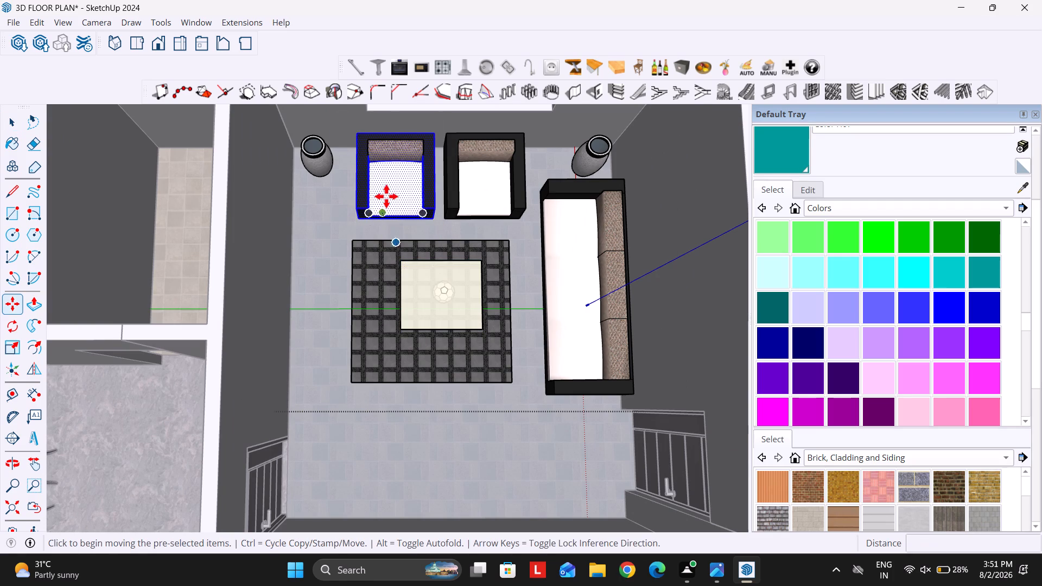
left_click(396, 204)
scroll(371, 337, "down", 2)
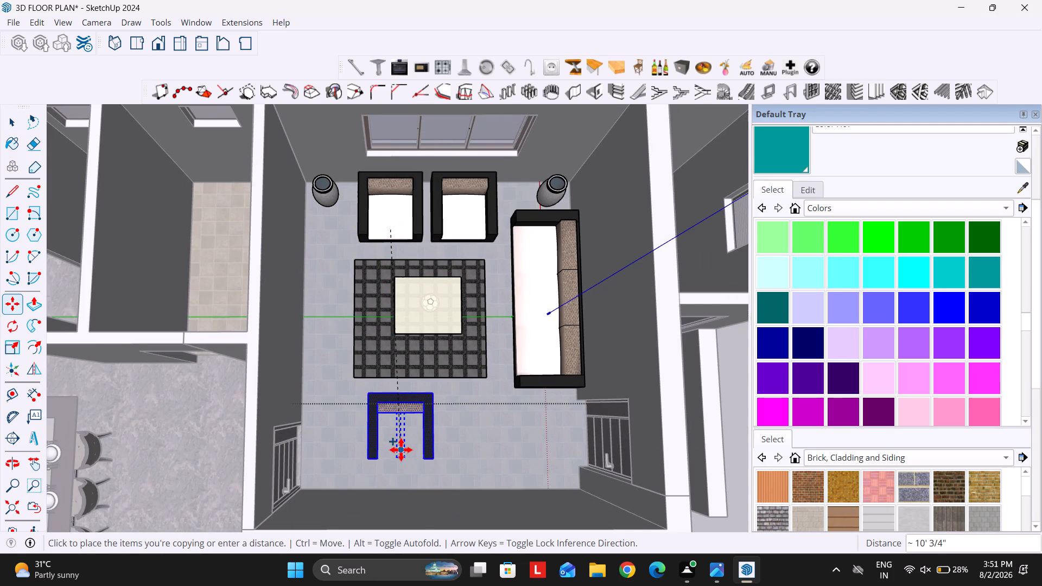
left_click(387, 454)
key("space")
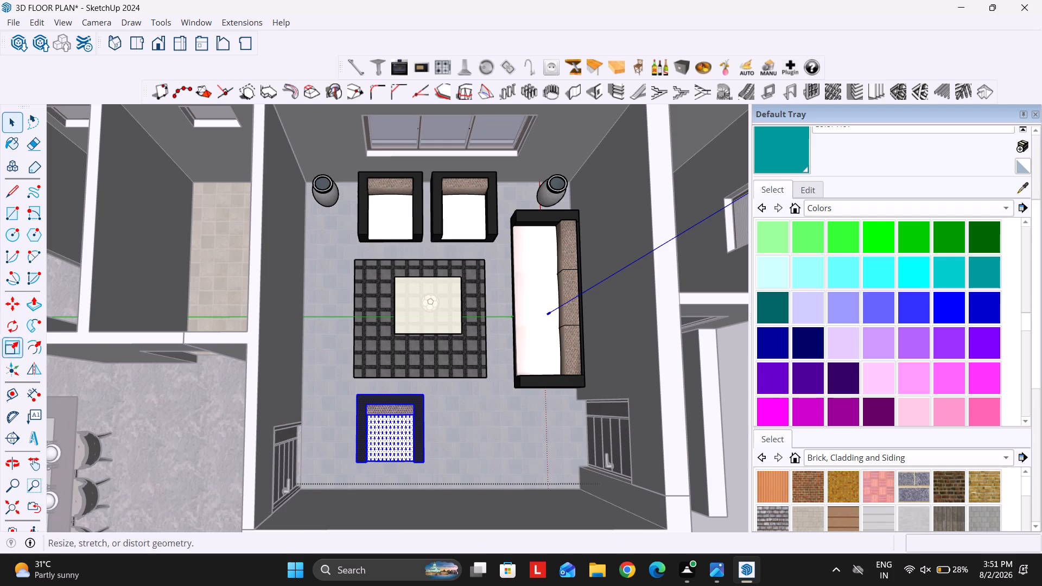
Rotate the copied armchair 90 degrees about the vertical axis so its seat faces the long sofa.
left_click(10, 332)
scroll(319, 372, "up", 4)
key("Up")
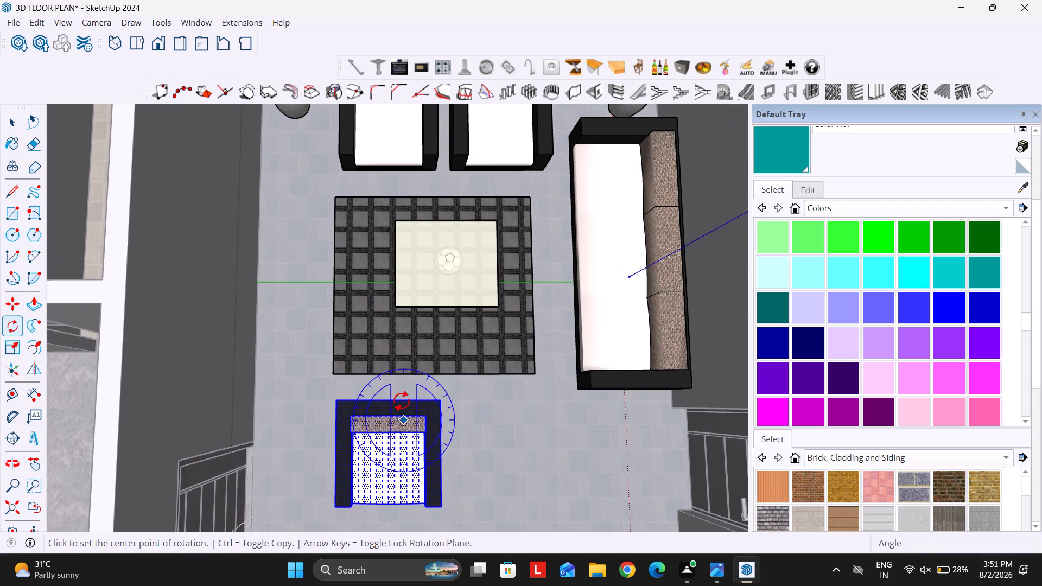
left_click(363, 468)
left_click(432, 467)
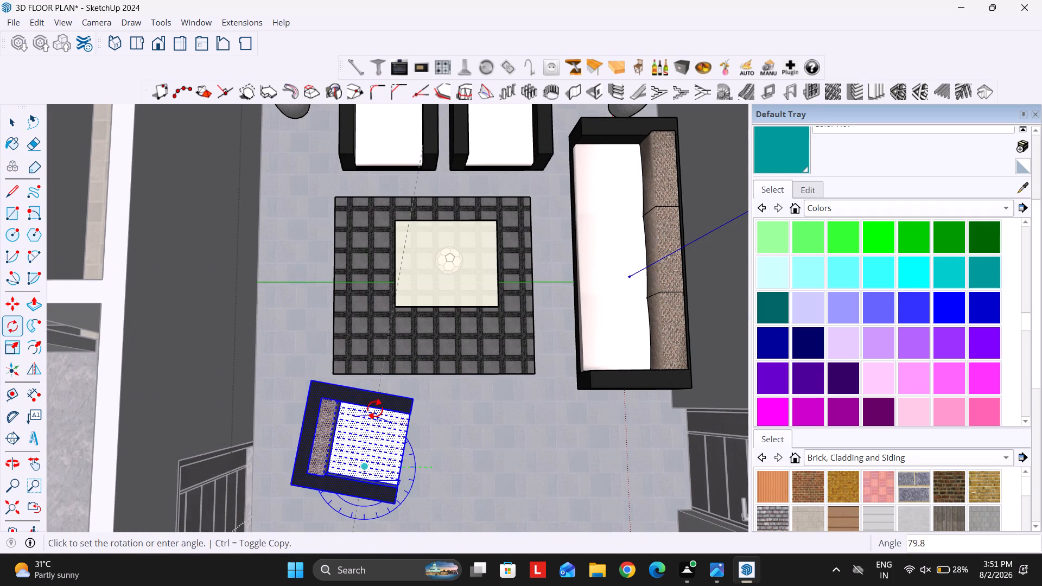
type("90")
key("Return")
Move the rotated armchair 1' along the green axis to the side wall and along the red axis to stand beside the coffee table.
key("m")
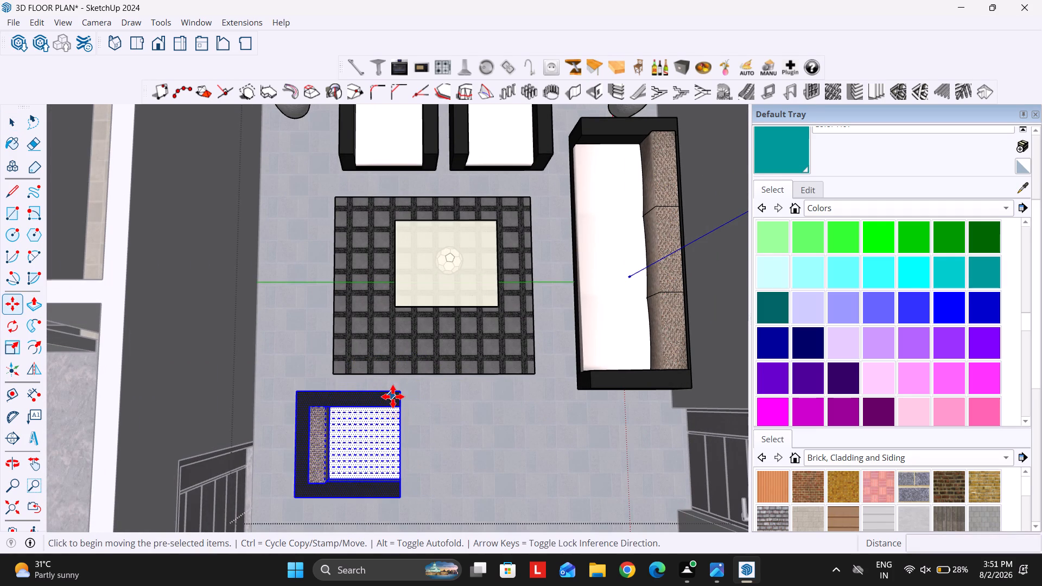
left_click(294, 396)
key("Left")
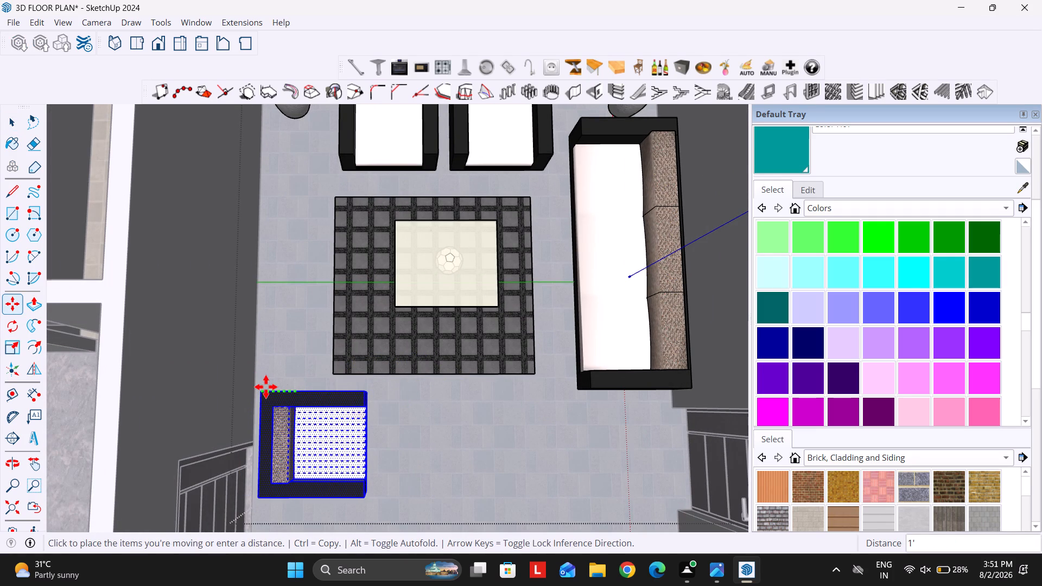
left_click(266, 387)
left_click(289, 403)
key("Right")
key("0")
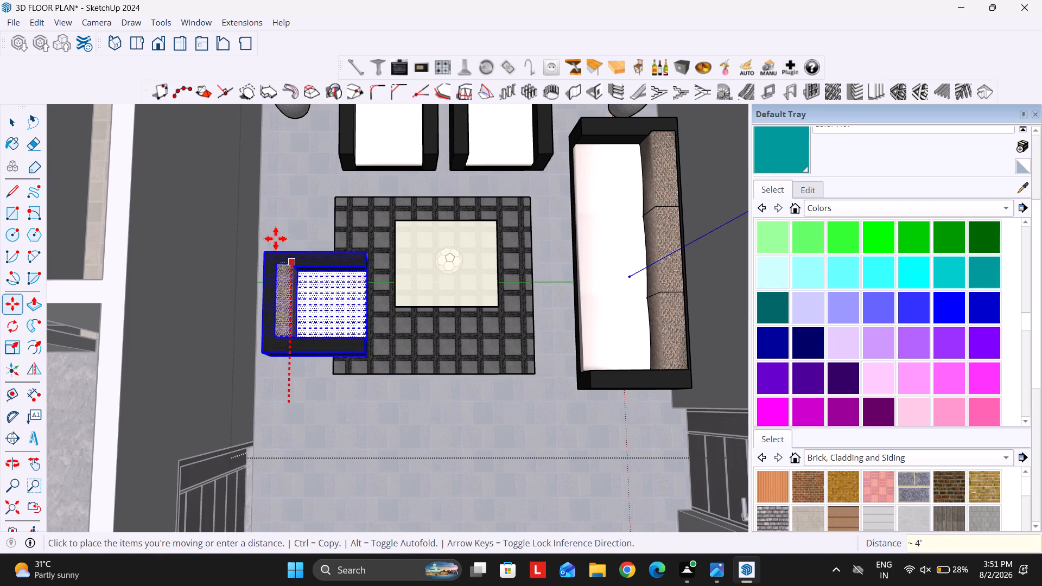
left_click(275, 200)
Copy the side-wall armchair along the red axis, away from the window, leaving a small gap between the two.
left_click(351, 224)
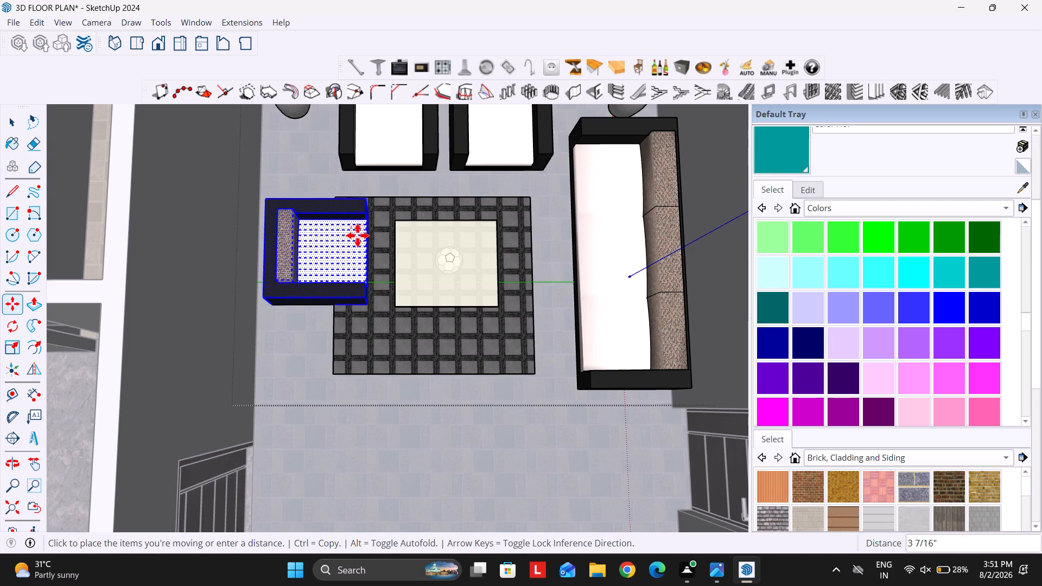
key("Left")
key("Right")
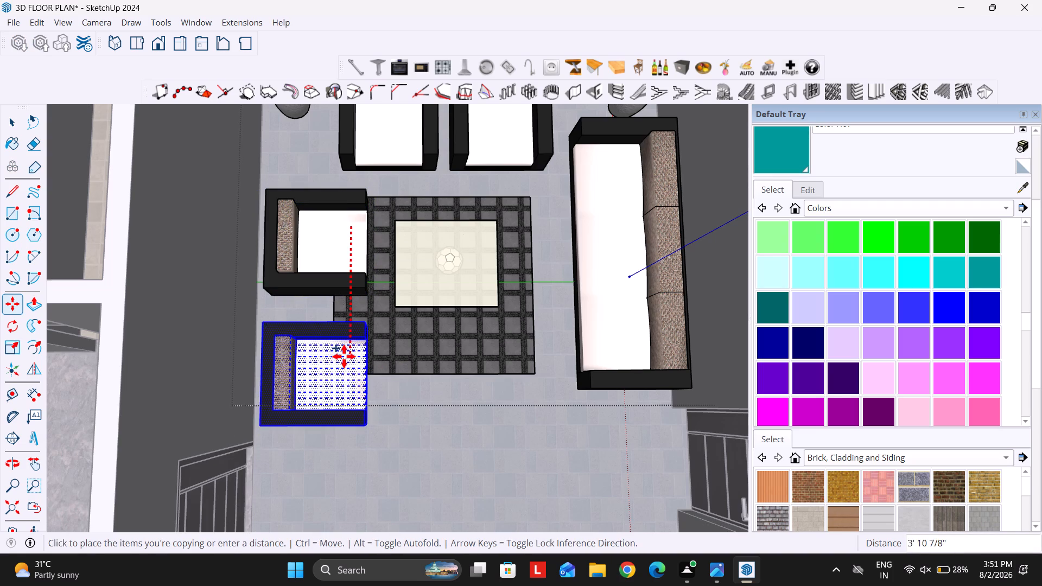
left_click(340, 347)
key("space")
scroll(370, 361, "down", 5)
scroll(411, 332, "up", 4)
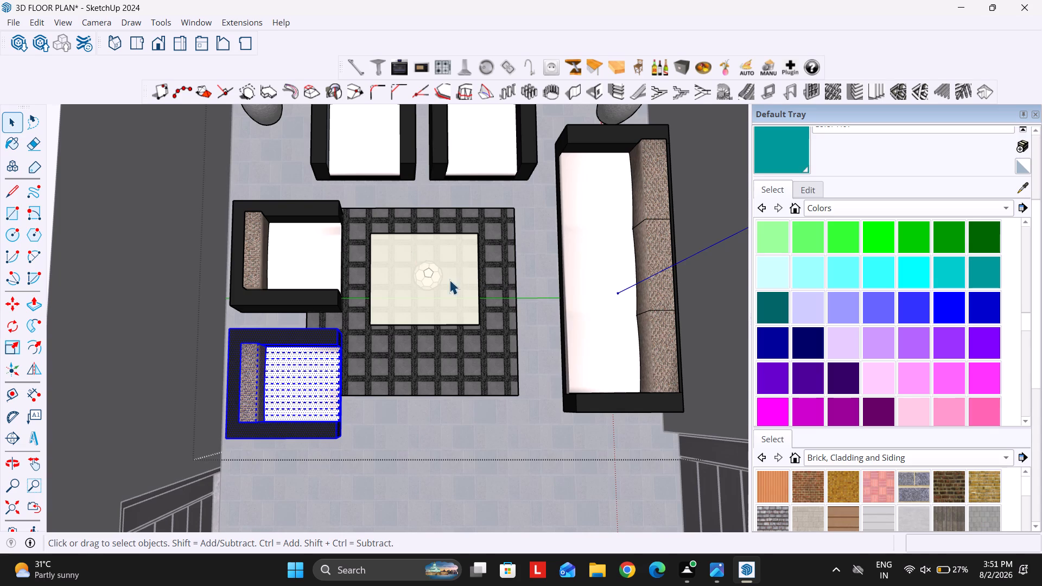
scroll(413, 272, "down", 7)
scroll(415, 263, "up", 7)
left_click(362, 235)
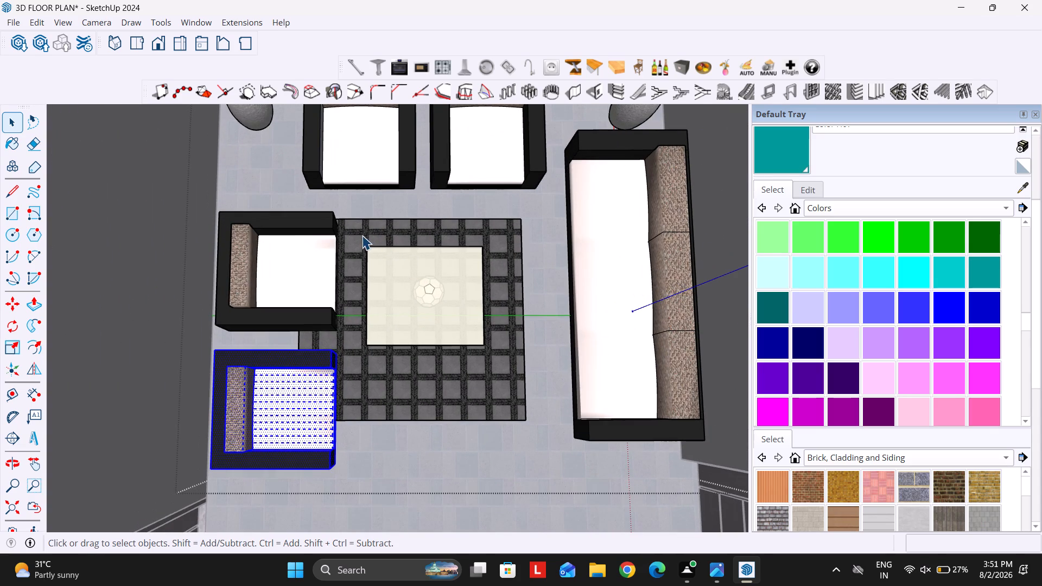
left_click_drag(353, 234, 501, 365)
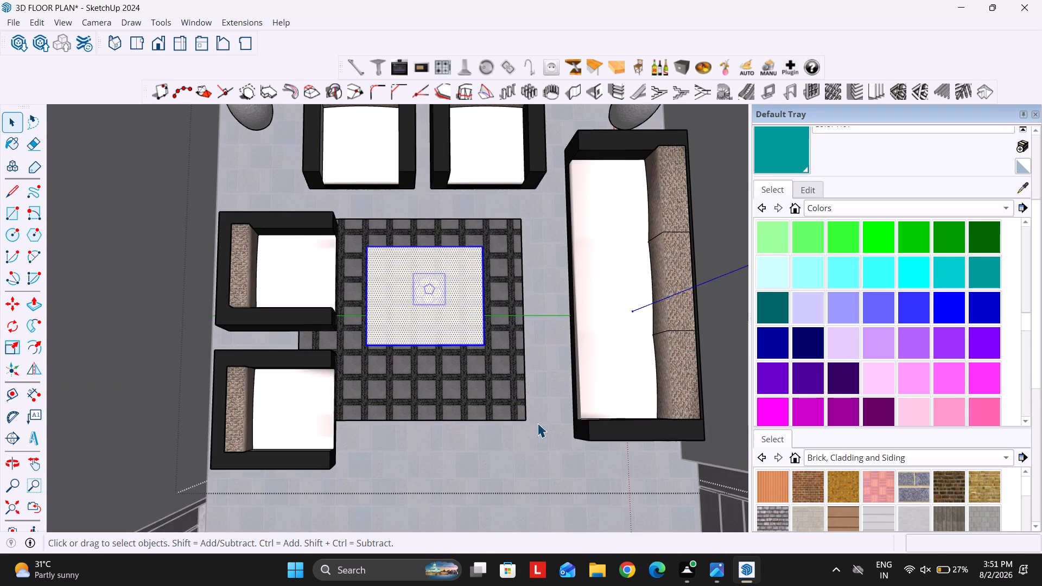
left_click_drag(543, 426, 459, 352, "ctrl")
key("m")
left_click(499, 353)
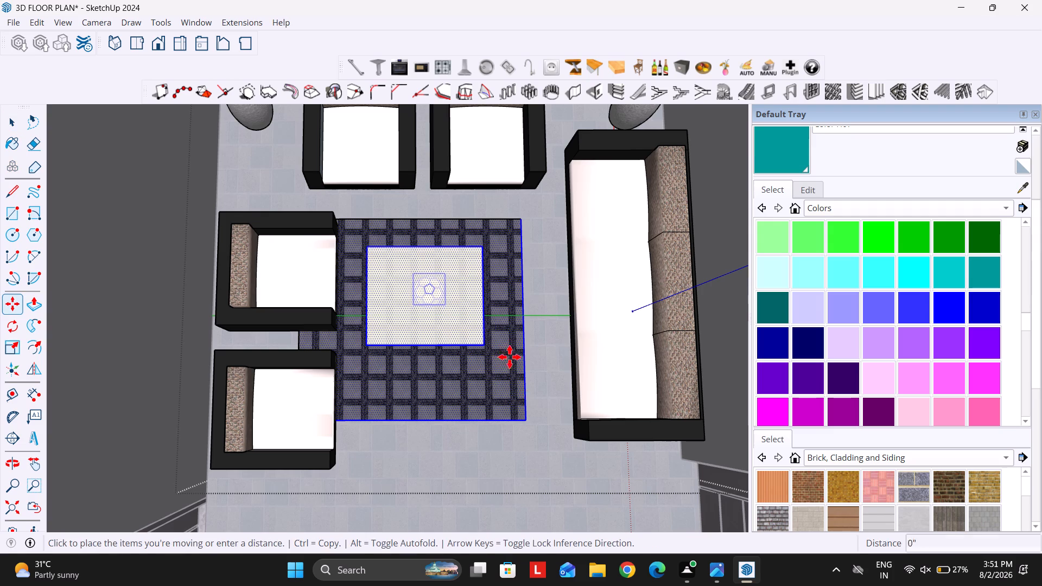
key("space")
Examine the furnished drawing room and whole house from several sides, and check the furniture layout on the reference floor plan image.
scroll(425, 352, "down", 6)
middle_click_drag(409, 362, 588, 236)
key("Escape")
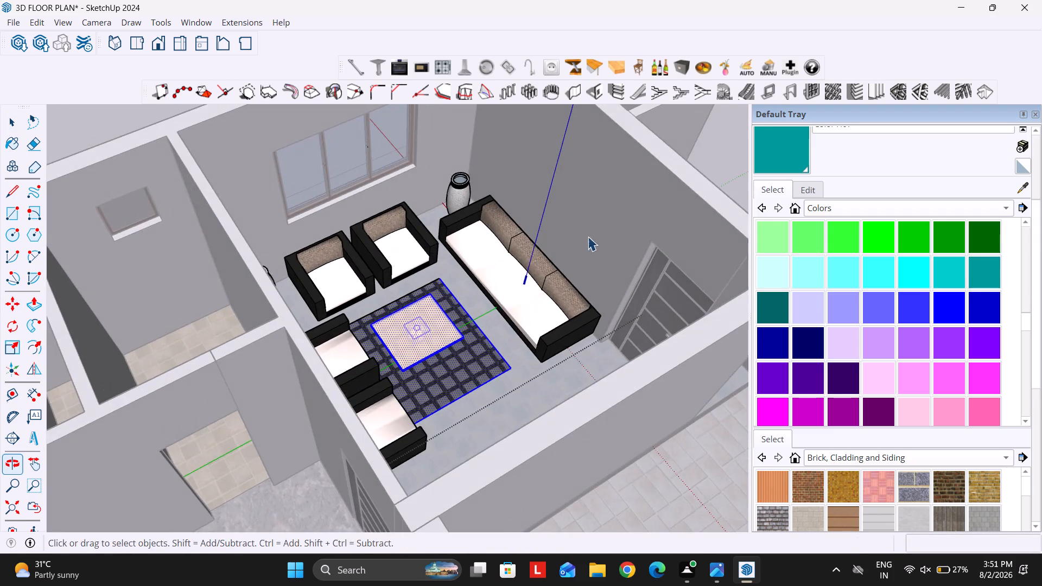
middle_click_drag(588, 236, 682, 232)
middle_click_drag(715, 241, 725, 248)
middle_click_drag(300, 319, 582, 325)
key("Escape")
scroll(511, 309, "down", 6)
key("Escape")
middle_click_drag(281, 338, 422, 327)
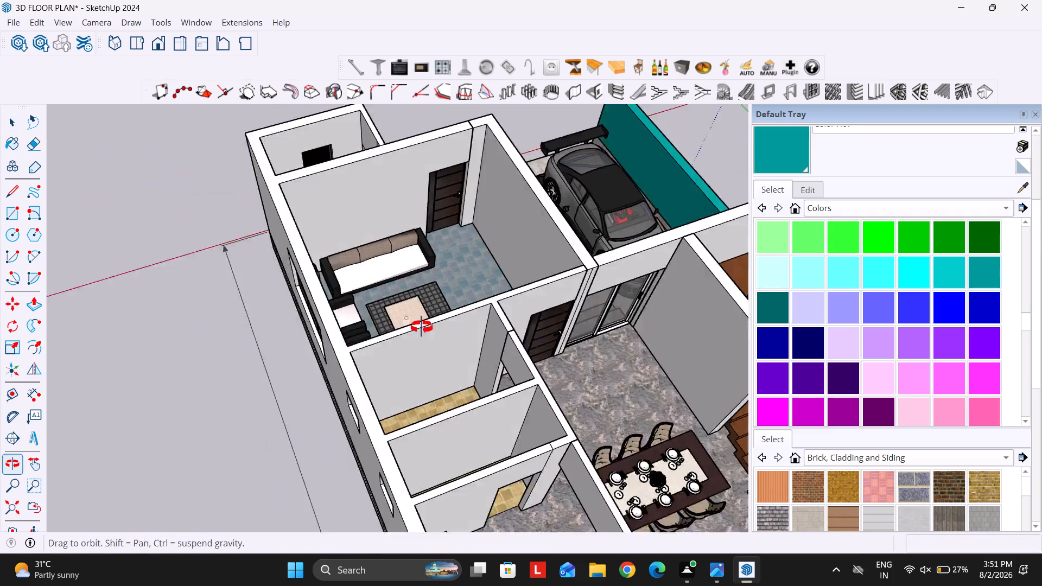
middle_click_drag(422, 327, 544, 289)
middle_click_drag(277, 349, 665, 322)
middle_click(675, 321)
scroll(500, 321, "down", 4)
middle_click_drag(454, 341, 551, 336)
scroll(571, 313, "down", 5)
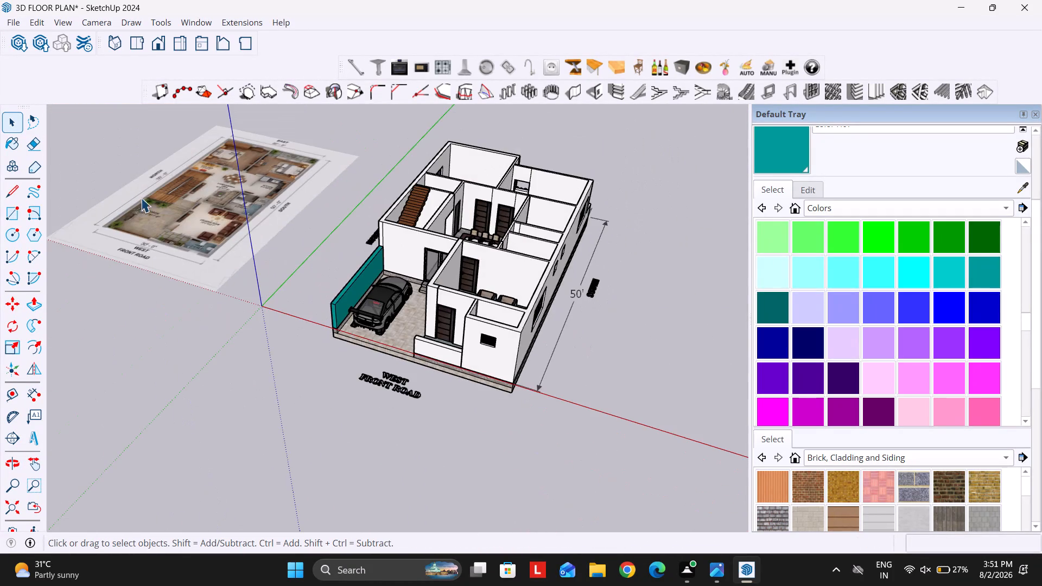
scroll(124, 158, "up", 11)
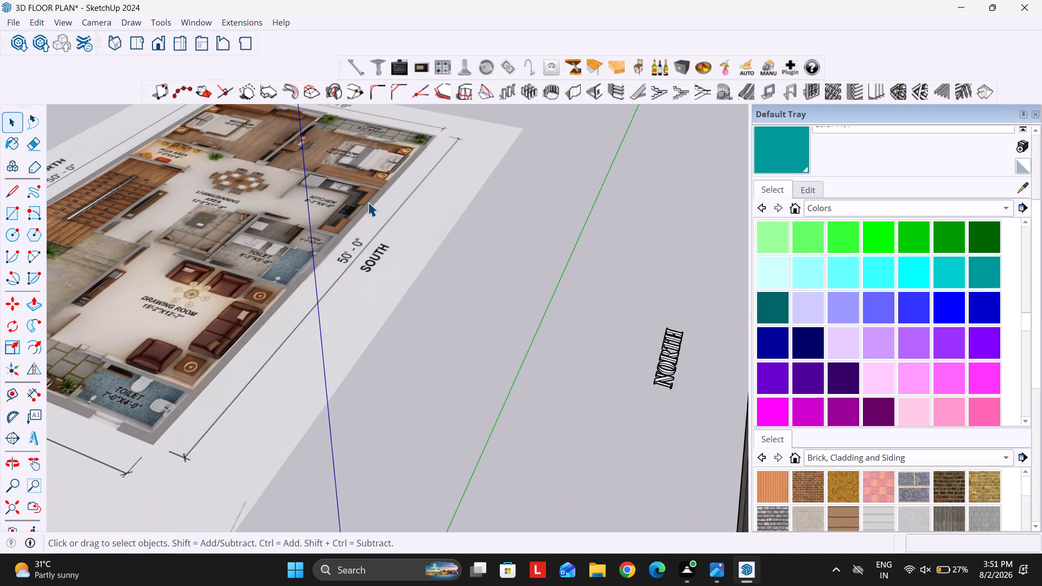
scroll(260, 206, "down", 6)
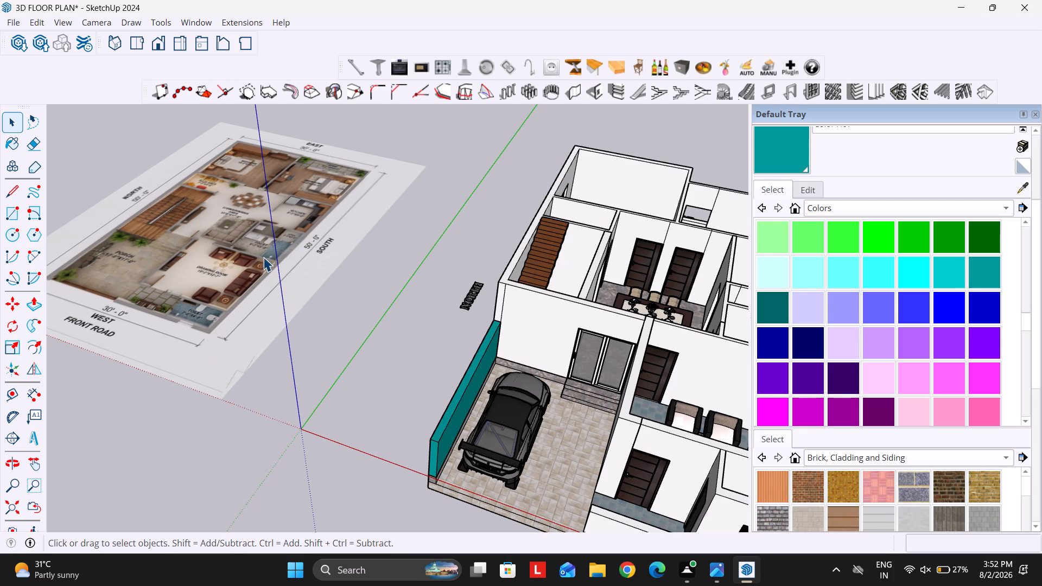
scroll(204, 235, "down", 5)
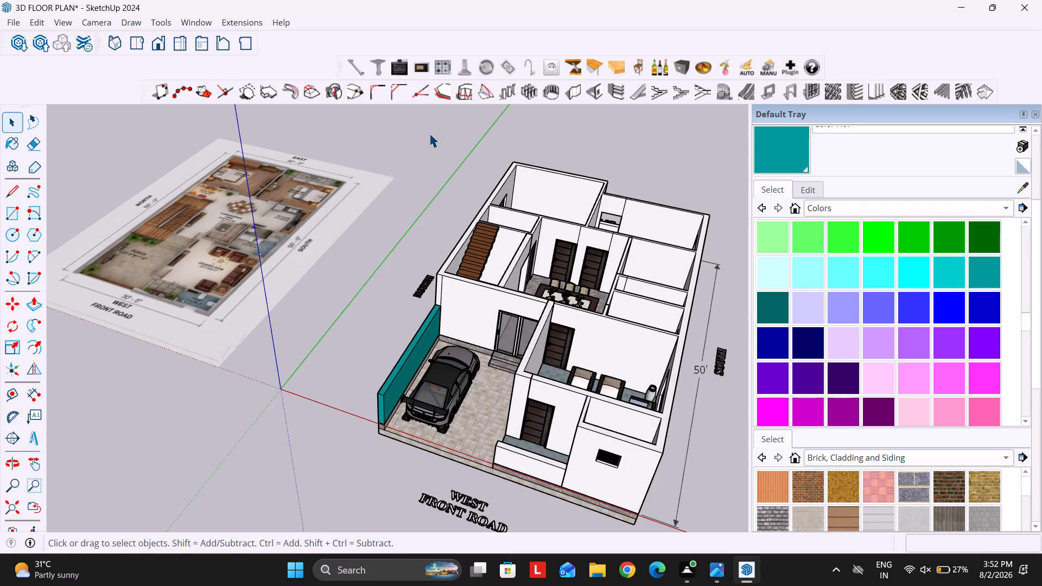